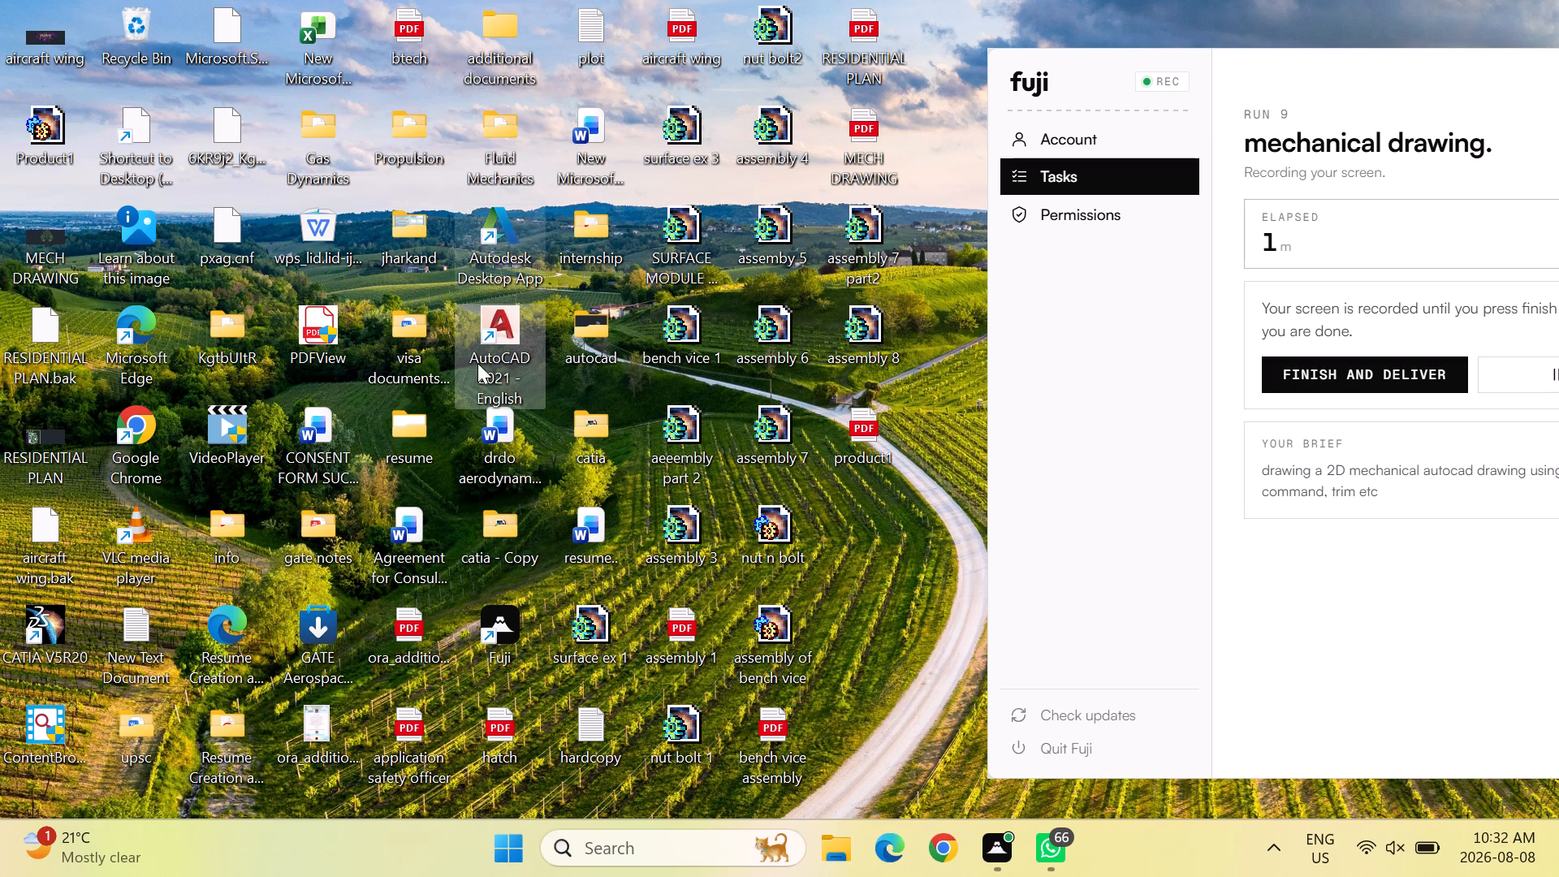
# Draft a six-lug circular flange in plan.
# Launch AutoCAD 2021 from the desktop.
pyautogui.doubleClick(514, 324)
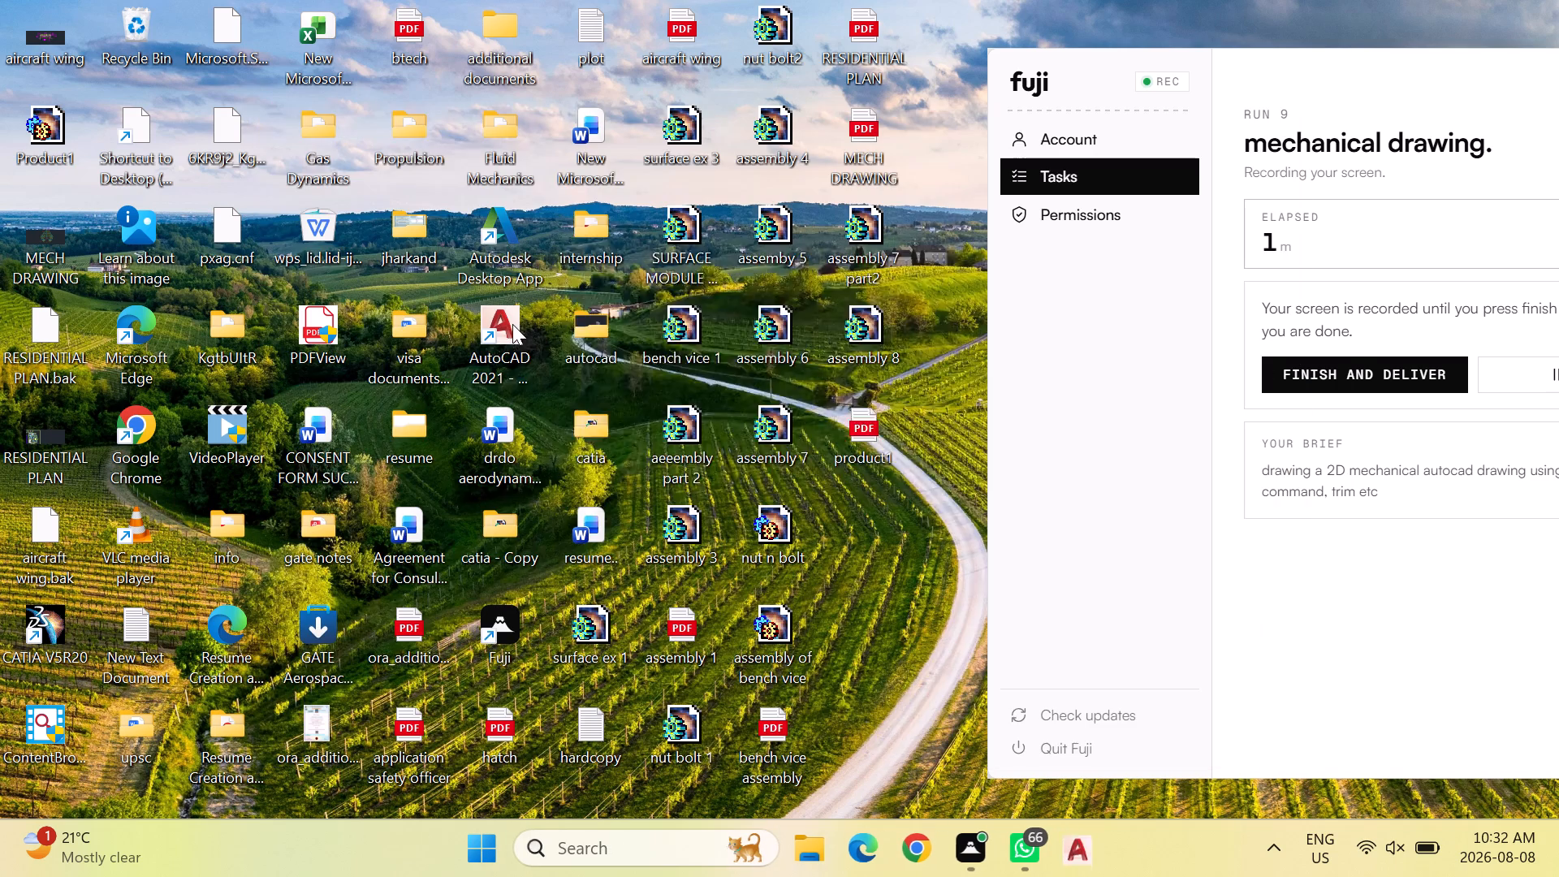
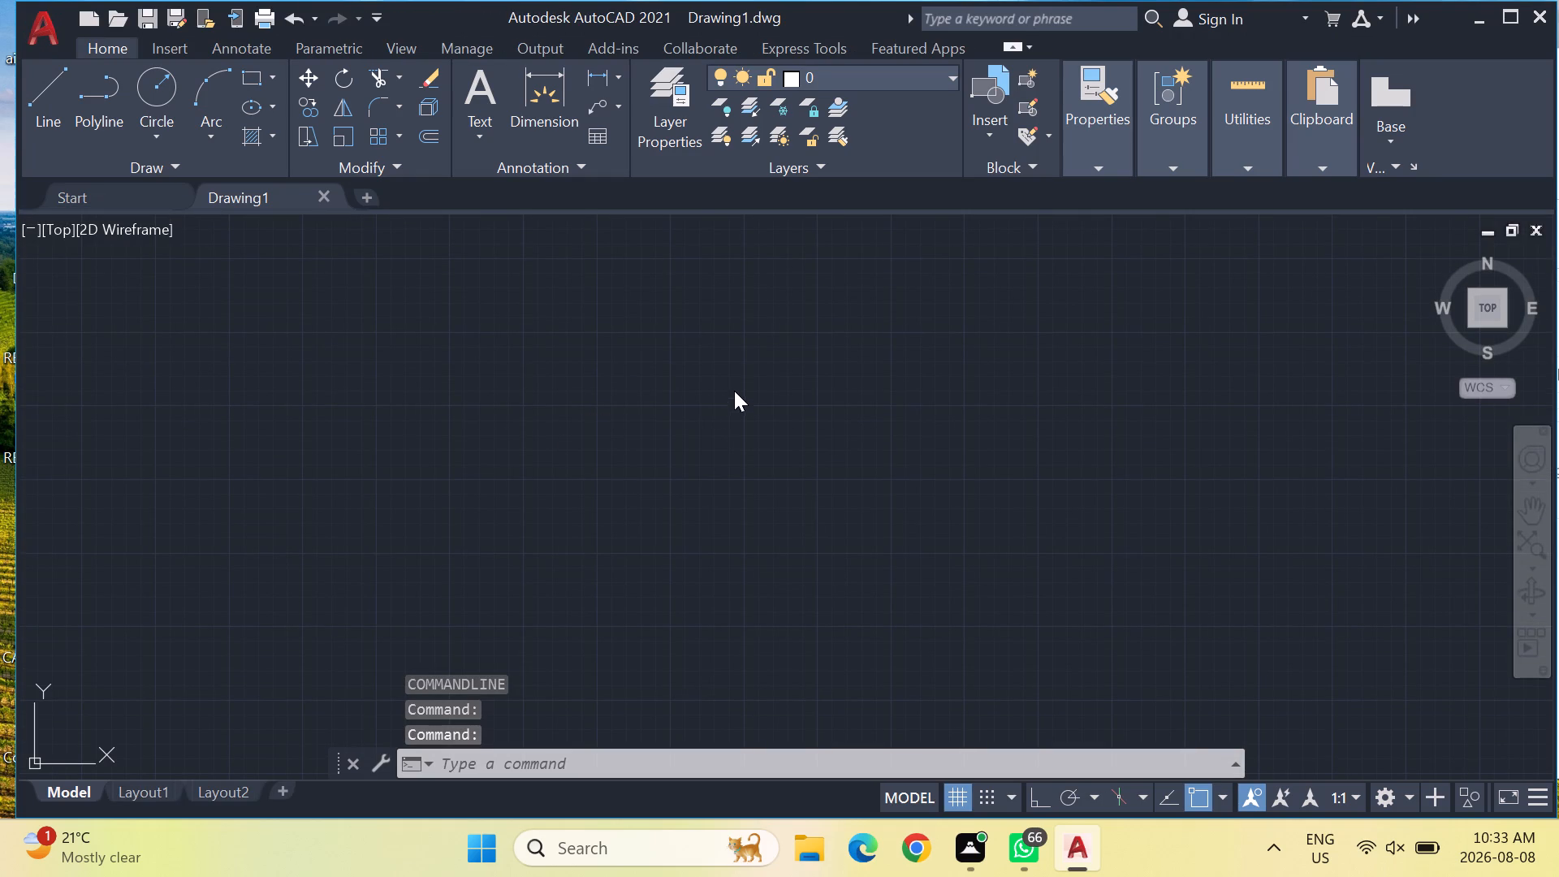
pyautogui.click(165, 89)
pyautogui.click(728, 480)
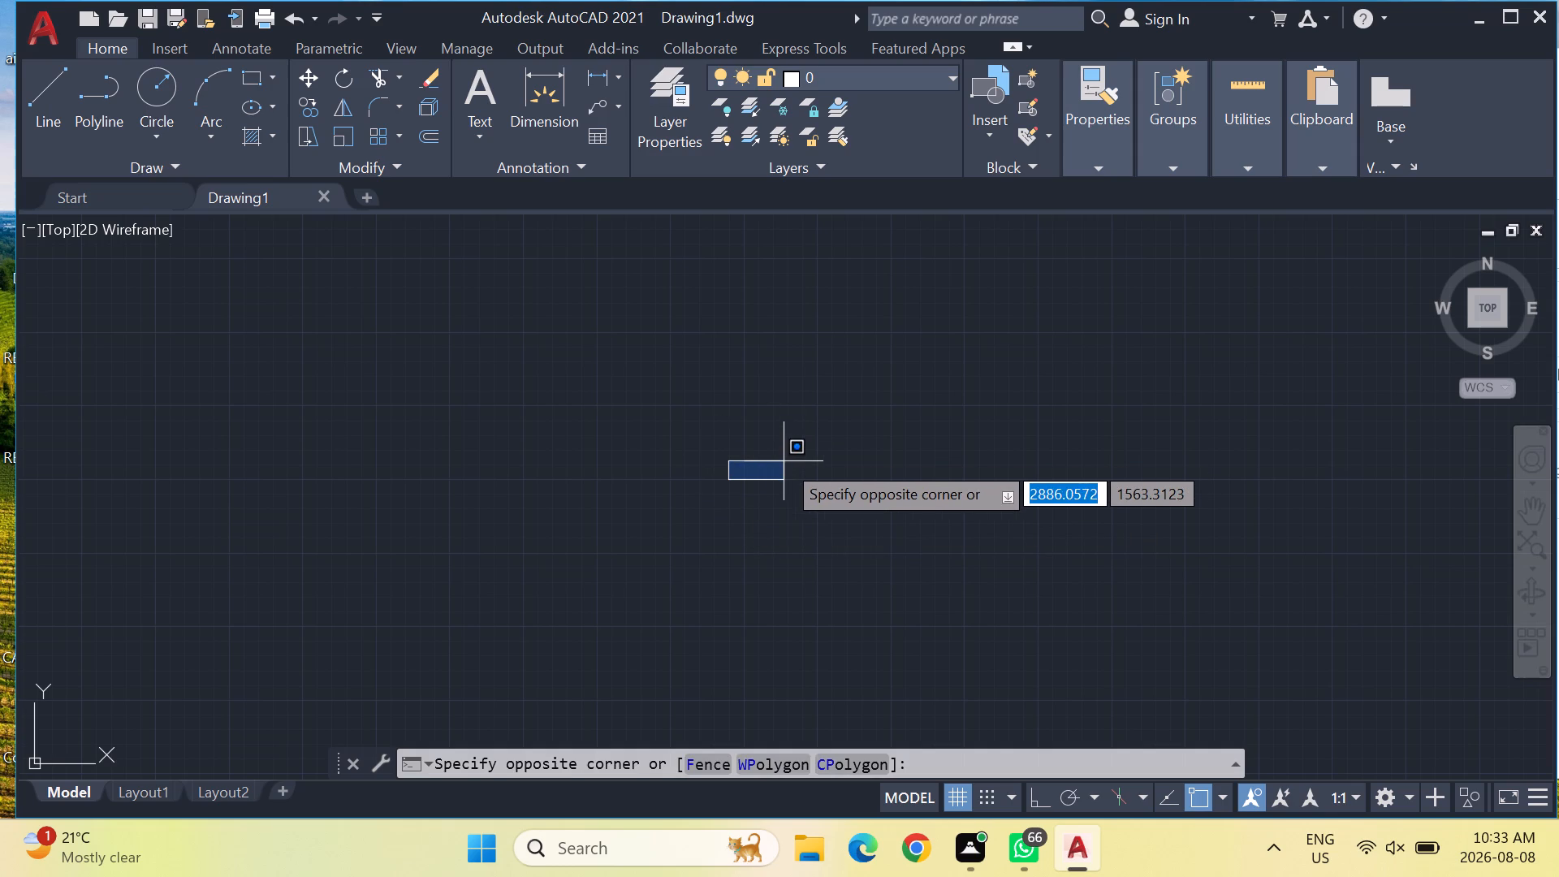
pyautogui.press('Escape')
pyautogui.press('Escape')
# Draw a circle with a radius of 30, centred at a free point in the empty drawing area.
pyautogui.click(173, 93)
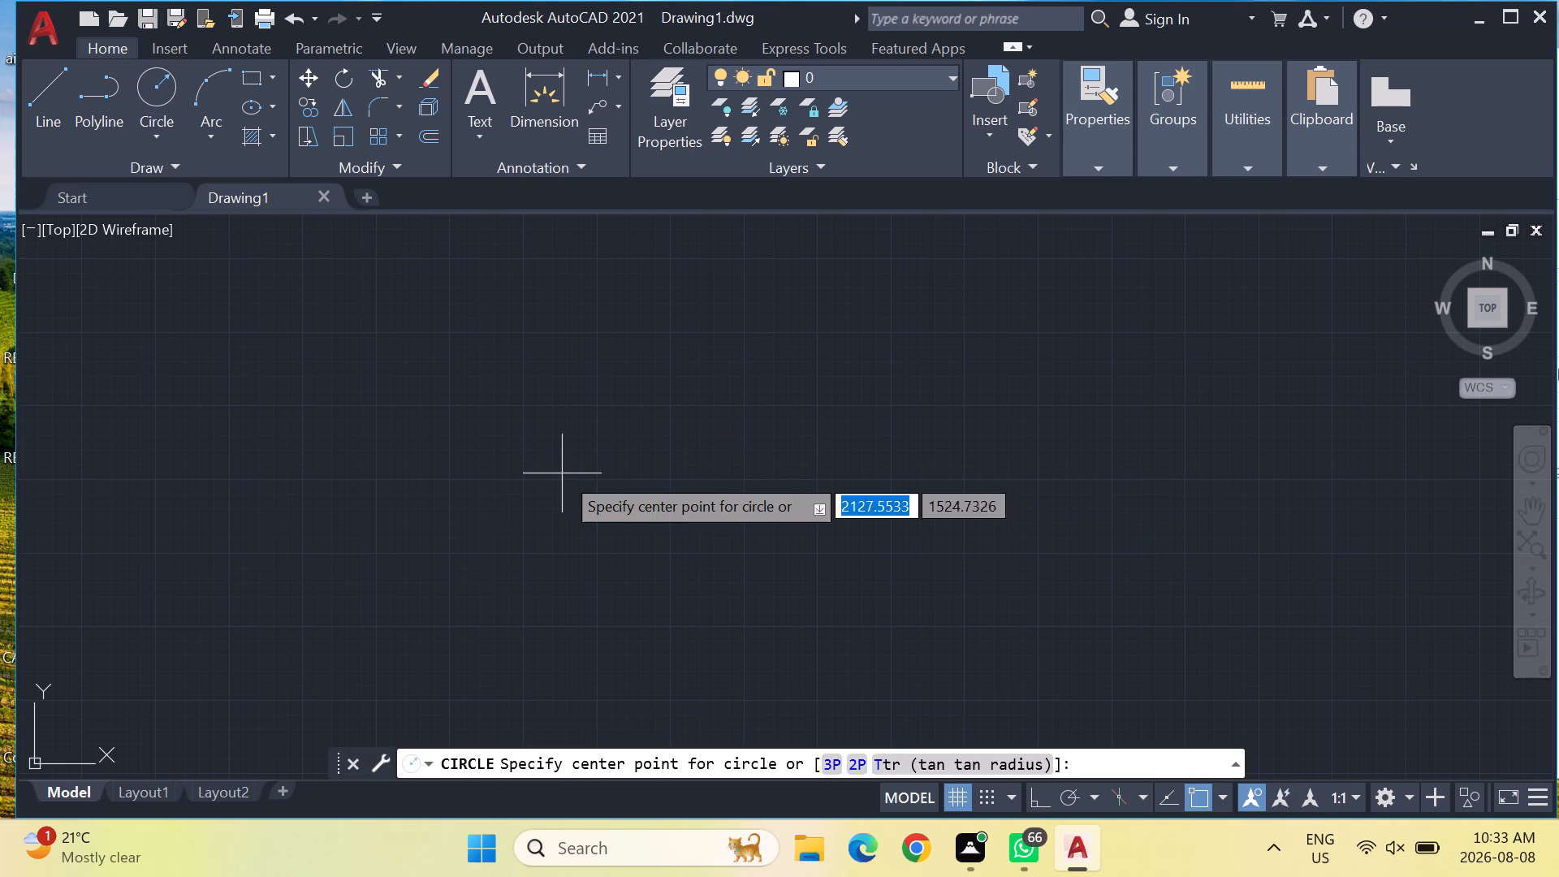
pyautogui.click(554, 430)
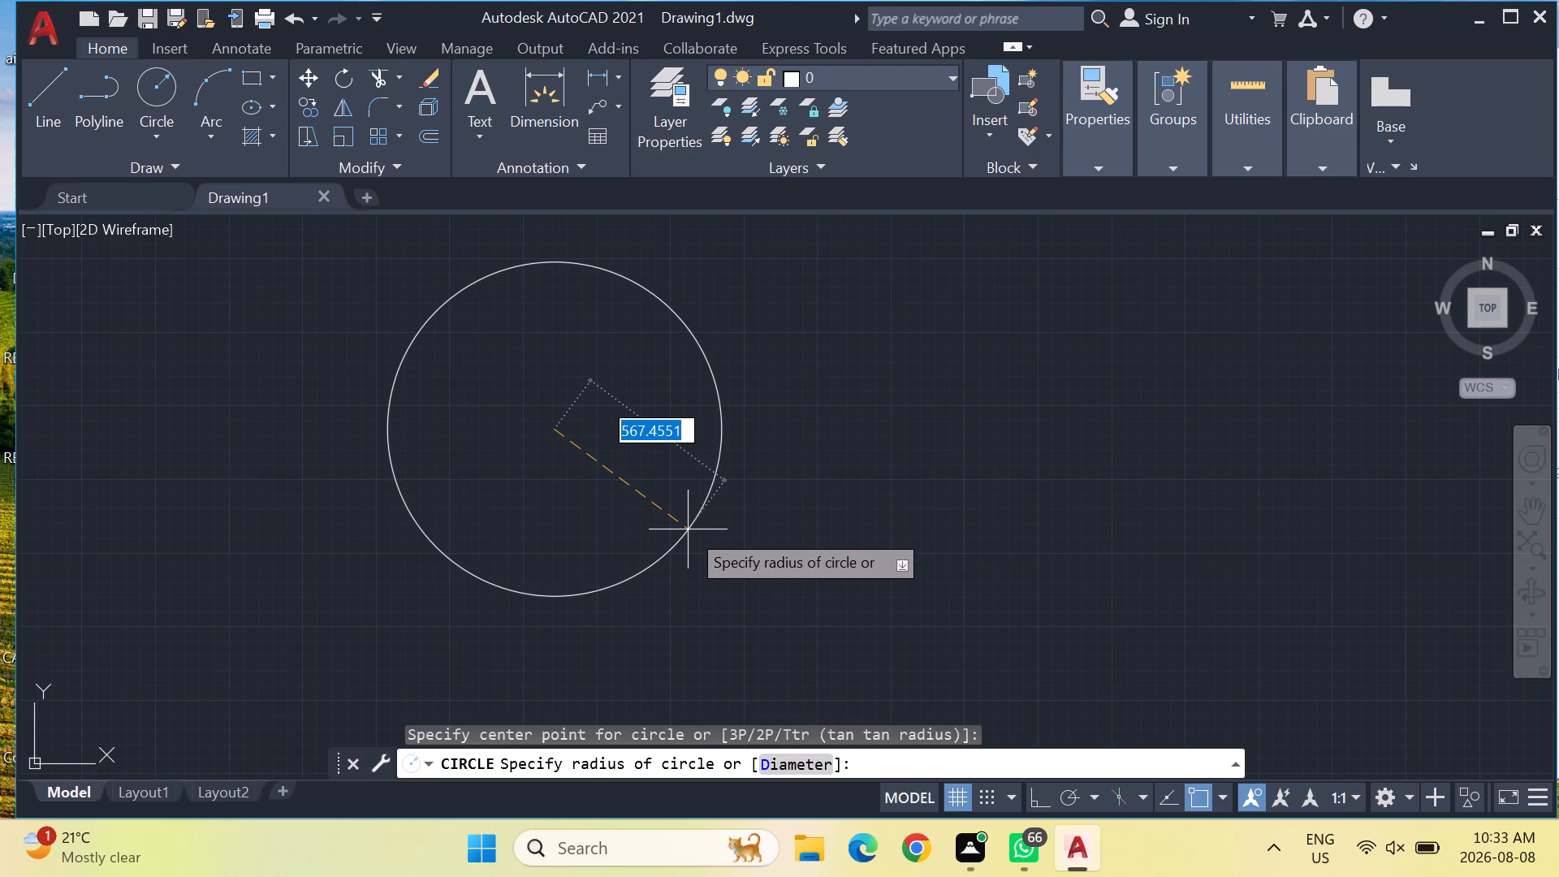
pyautogui.write('30')
pyautogui.press('Return')
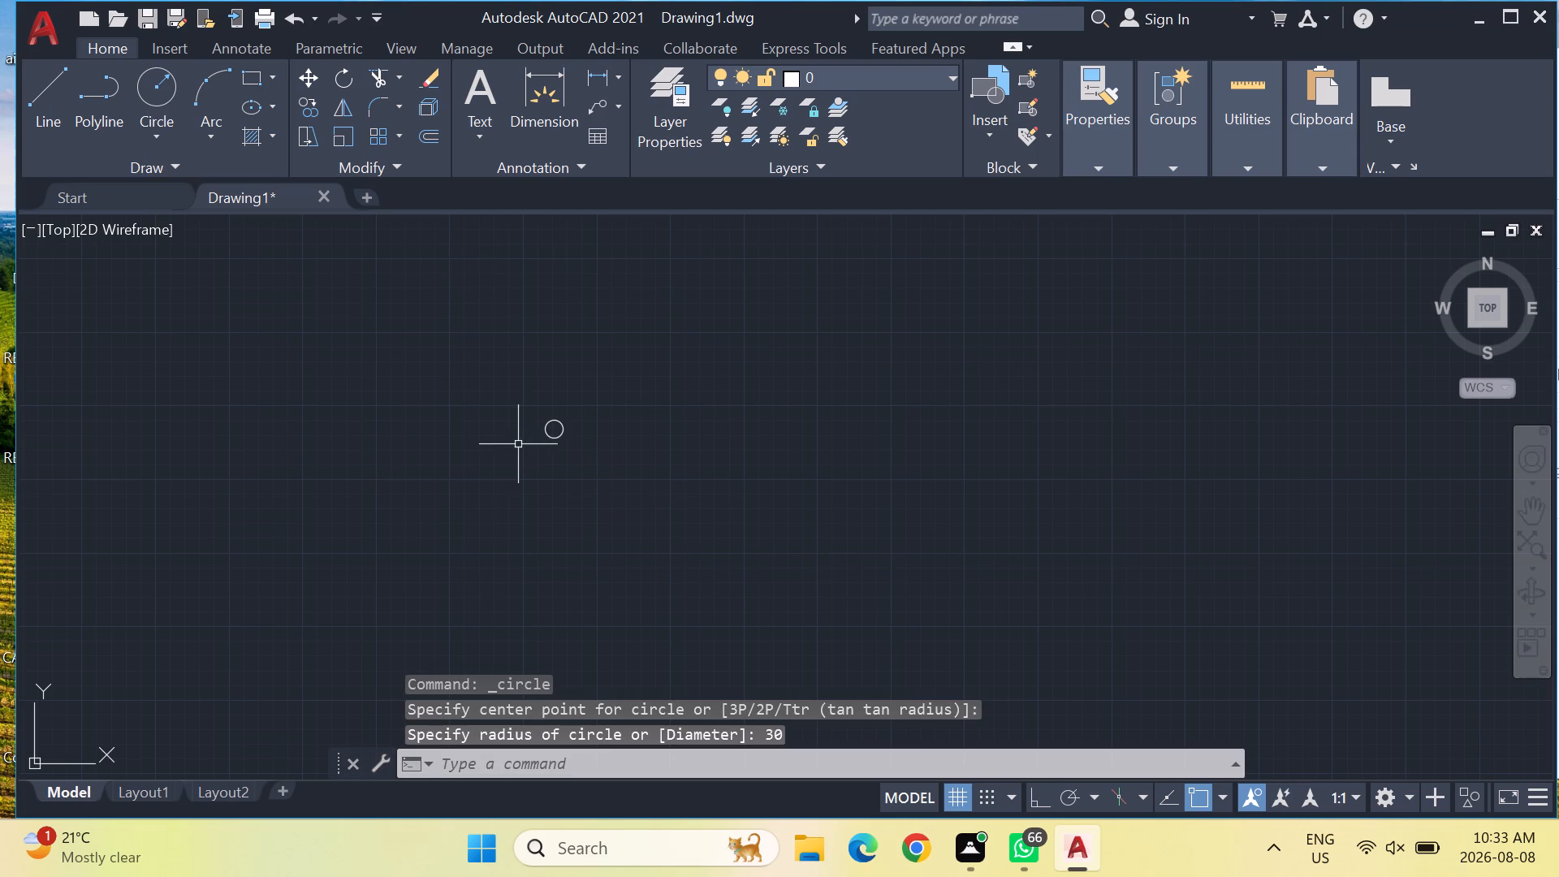
# Start a second circle with the Circle command, working close to the existing radius-30 circle.
pyautogui.scroll(4, 518, 444)
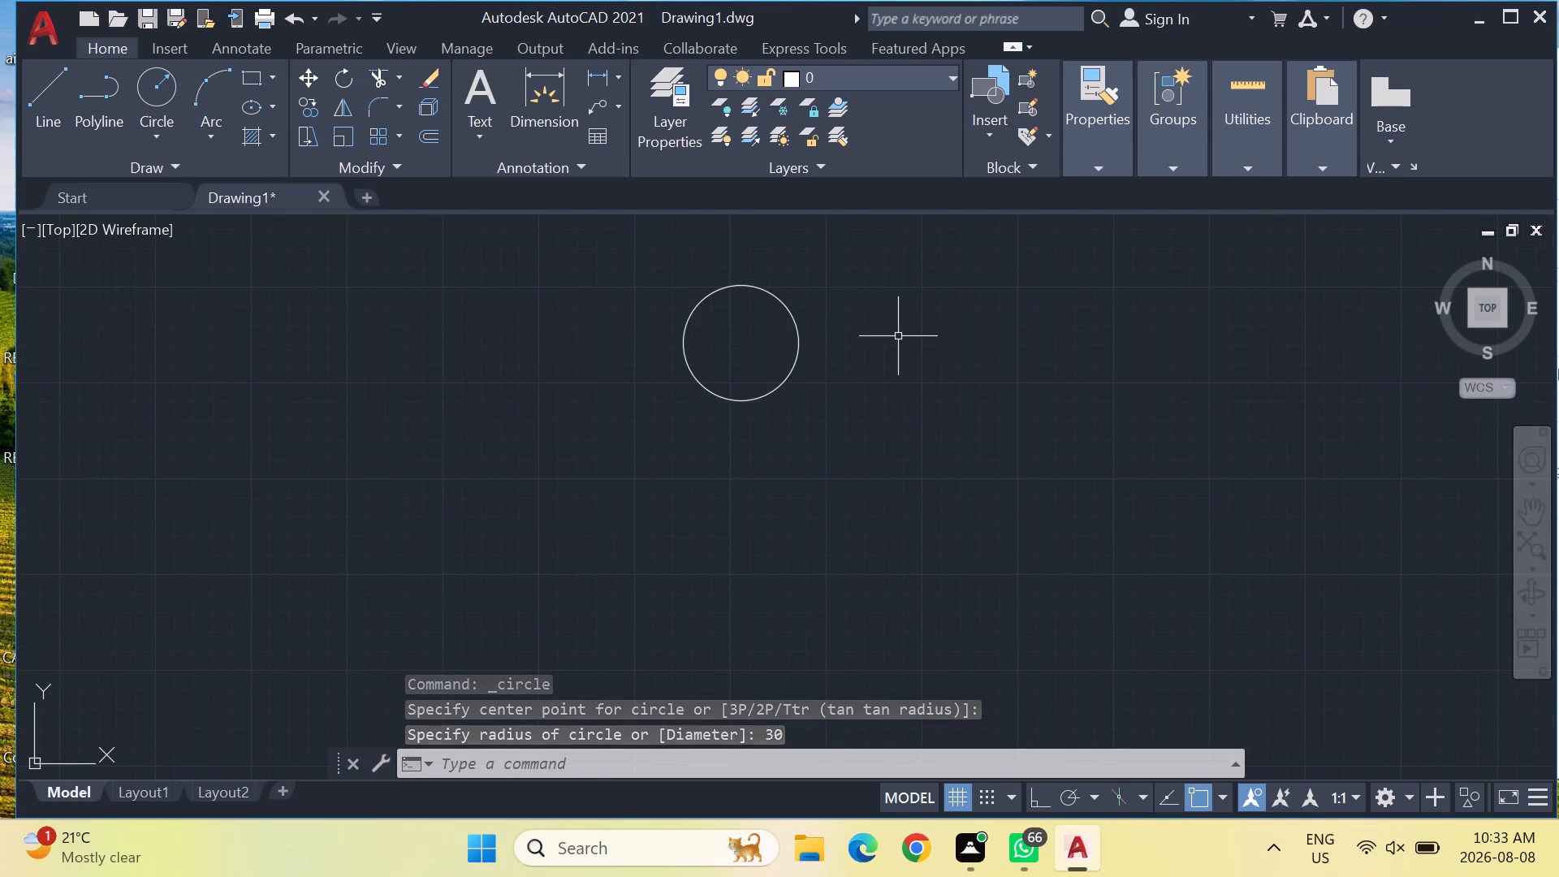
pyautogui.scroll(1, 896, 263)
pyautogui.scroll(1, 624, 348)
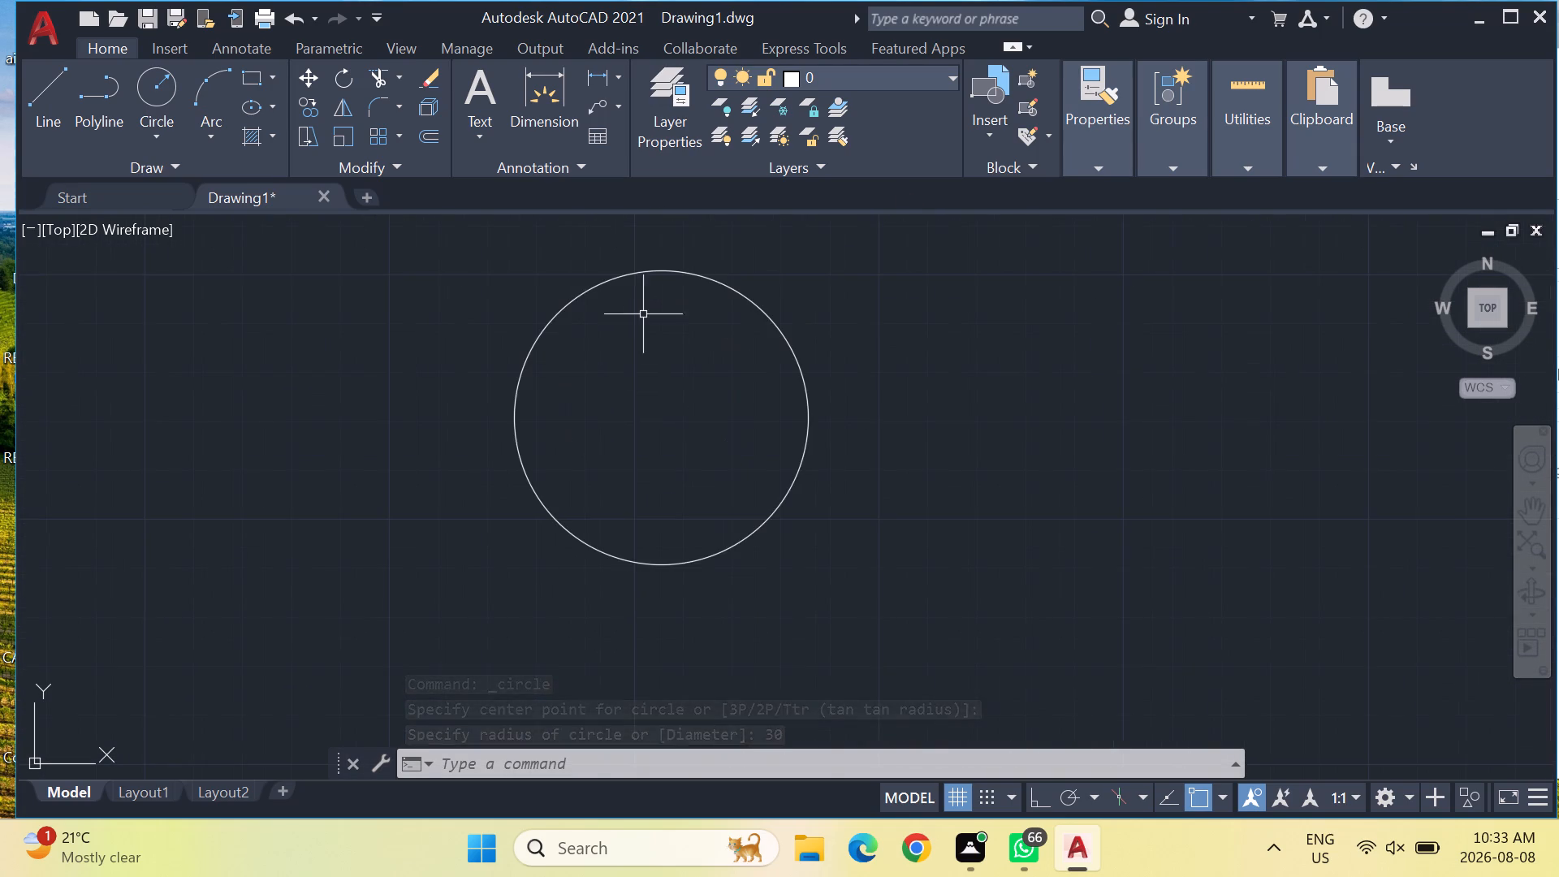
pyautogui.scroll(1, 646, 309)
pyautogui.moveTo(646, 309); pyautogui.dragTo(631, 391, button='middle')
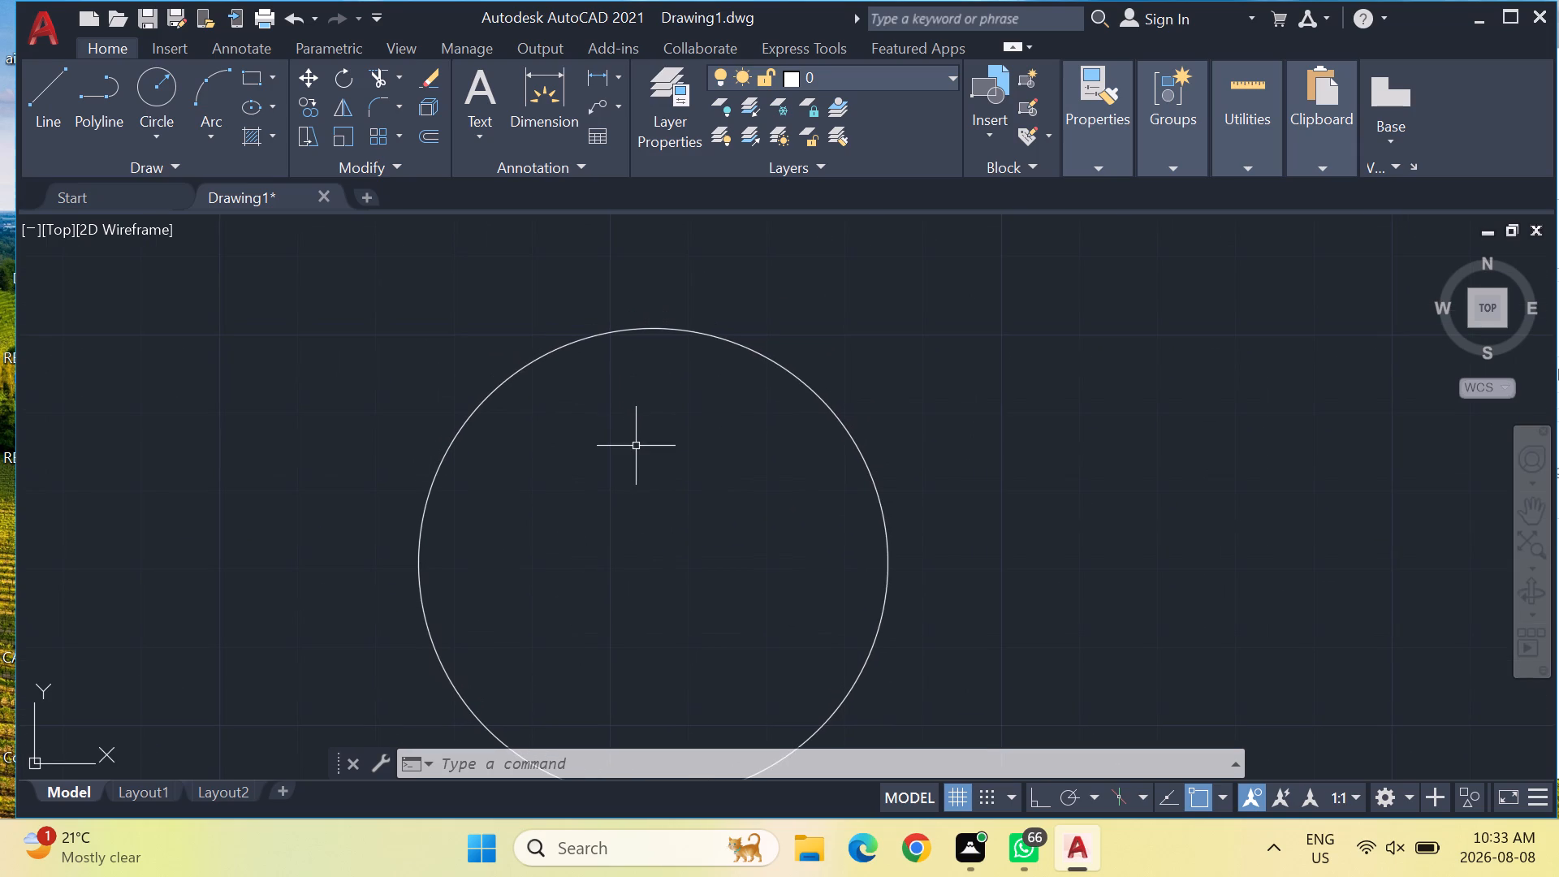
pyautogui.scroll(-1, 636, 446)
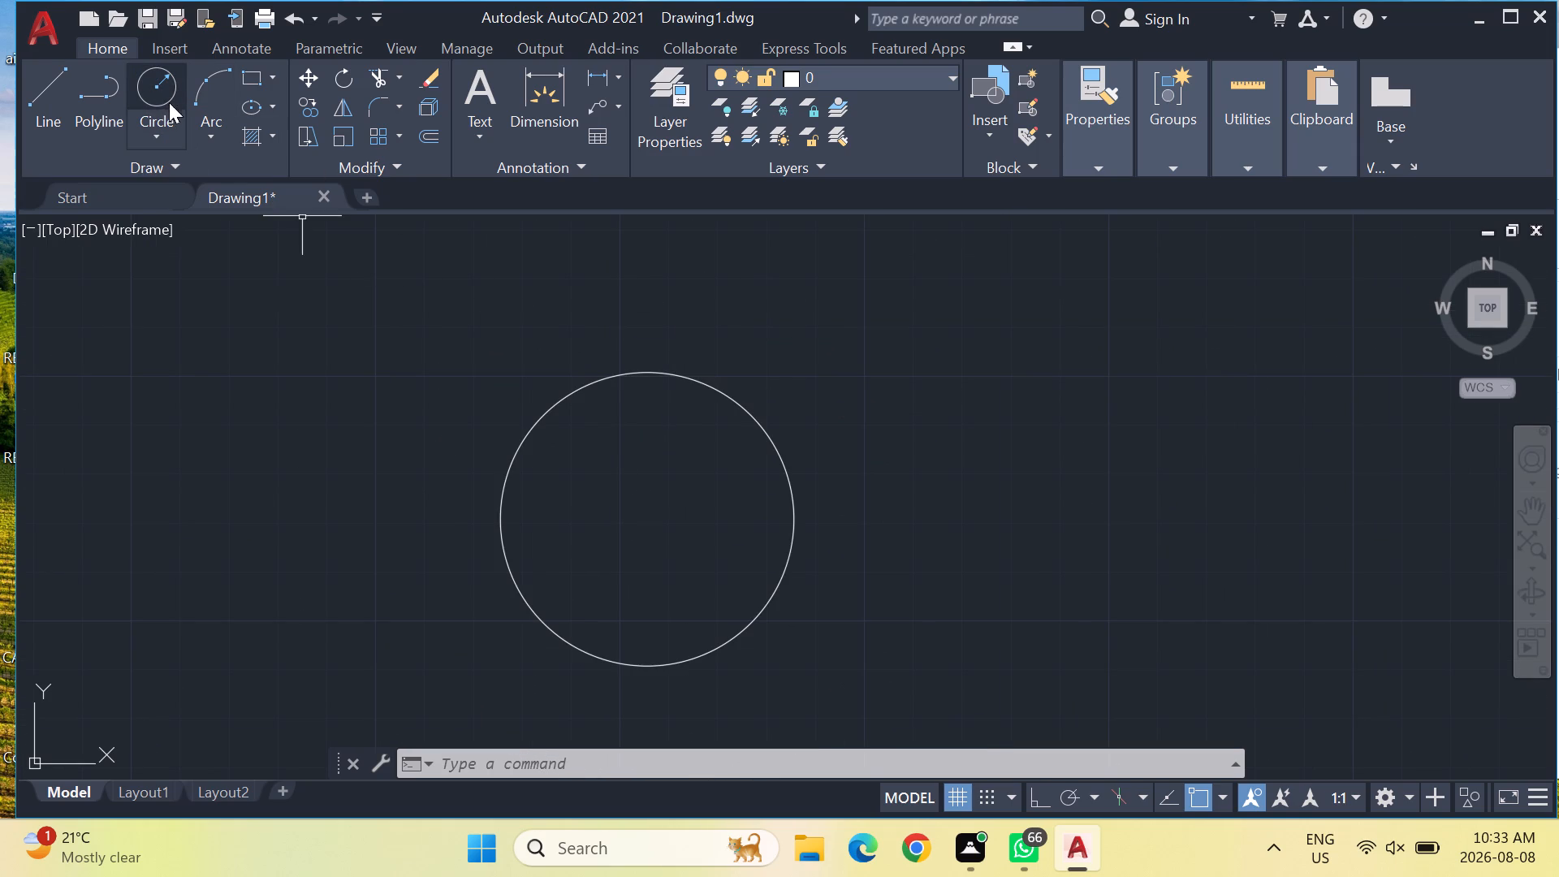
pyautogui.click(155, 88)
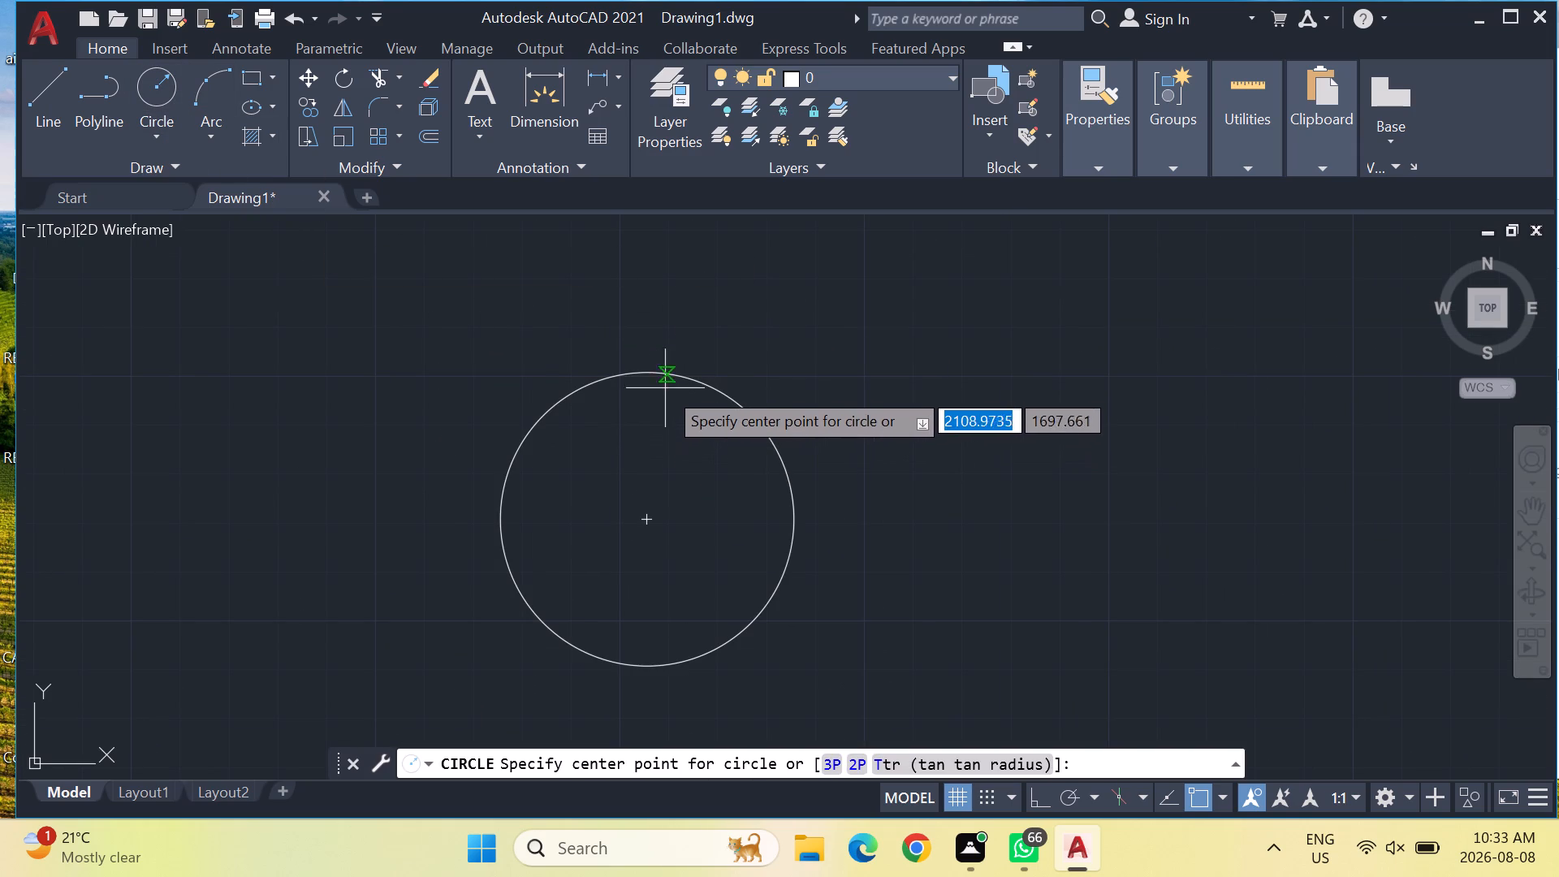
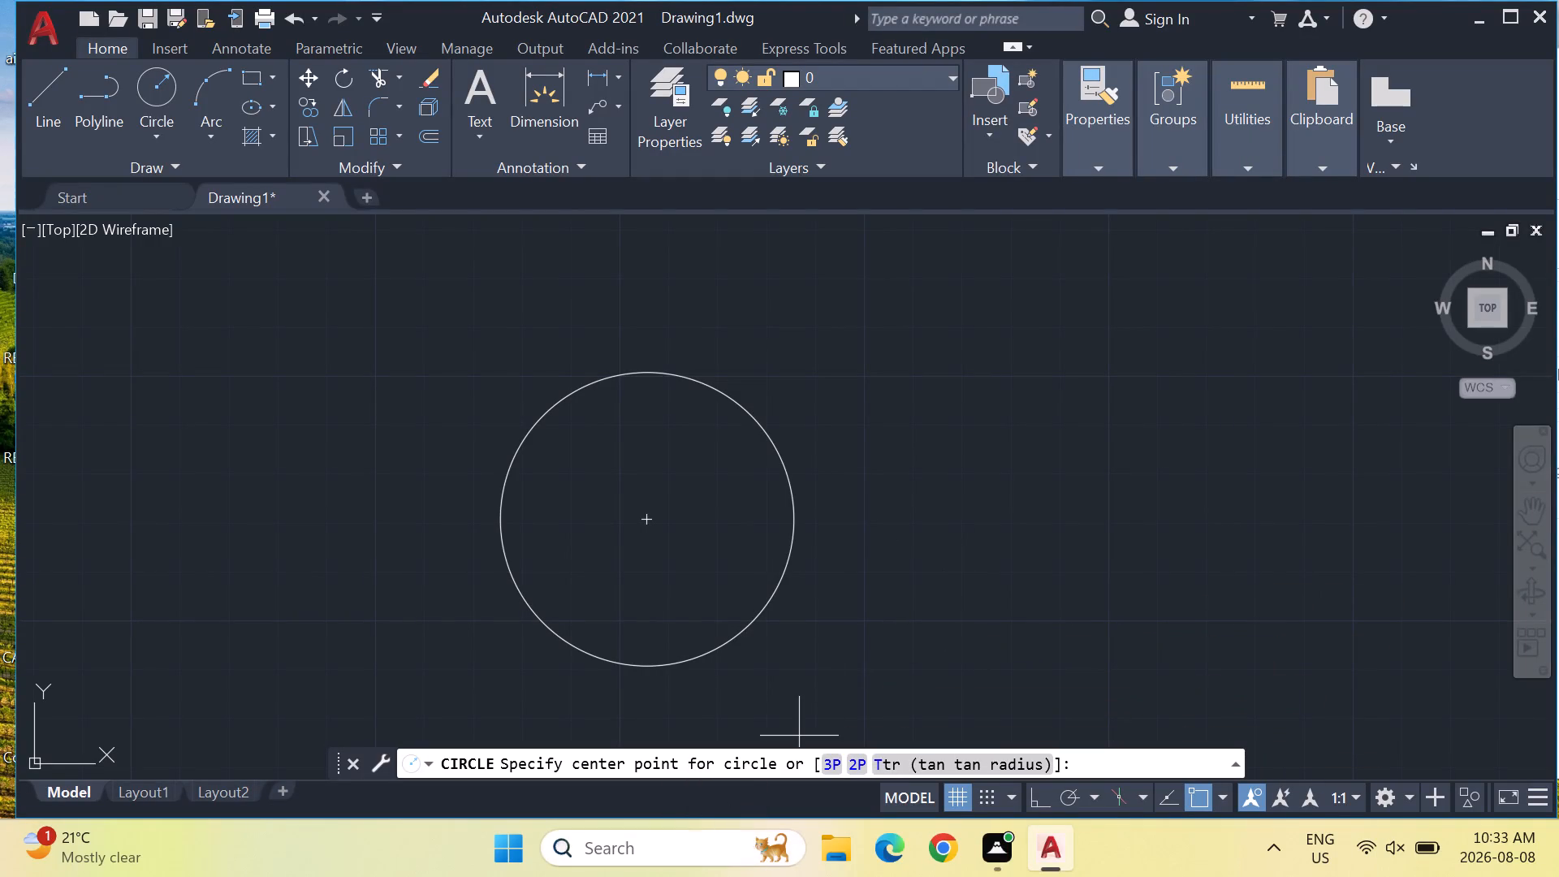
# Open WhatsApp from the recent items in Windows search.
pyautogui.click(671, 849)
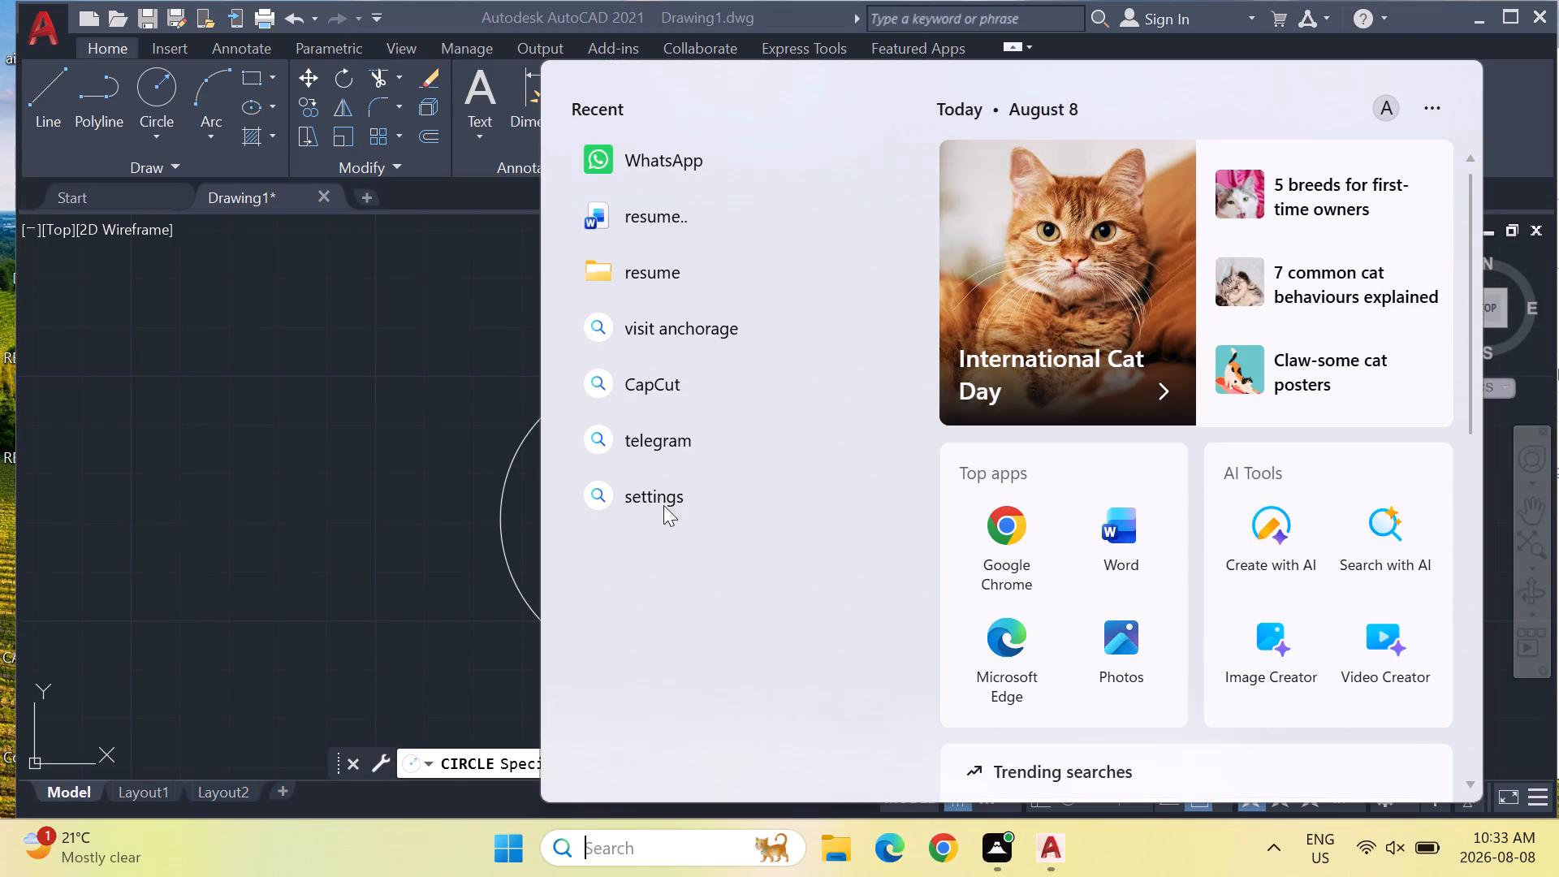
pyautogui.click(792, 145)
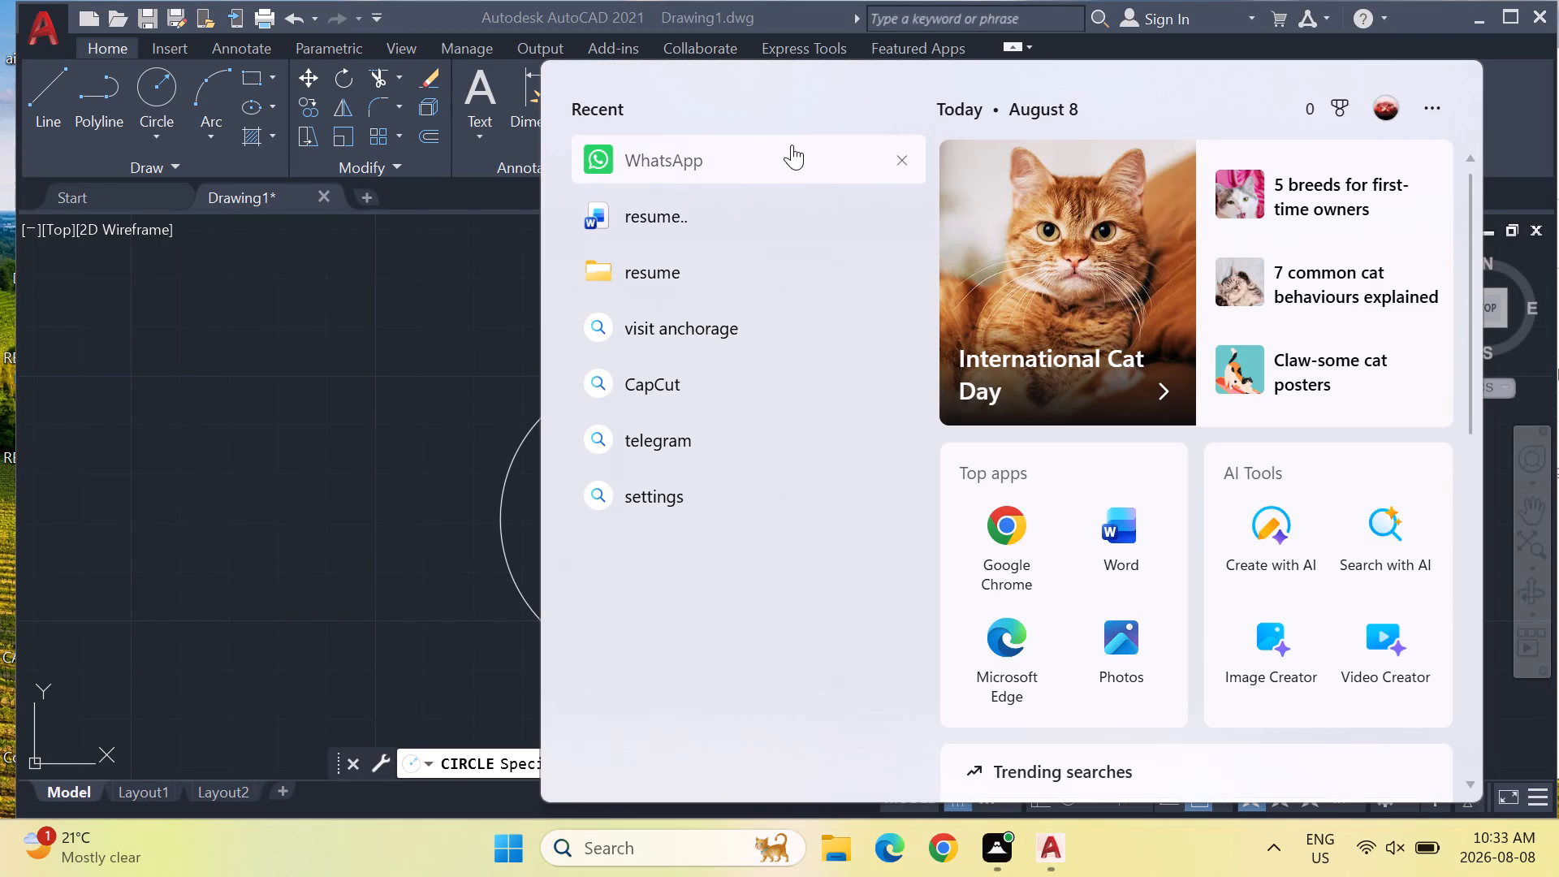
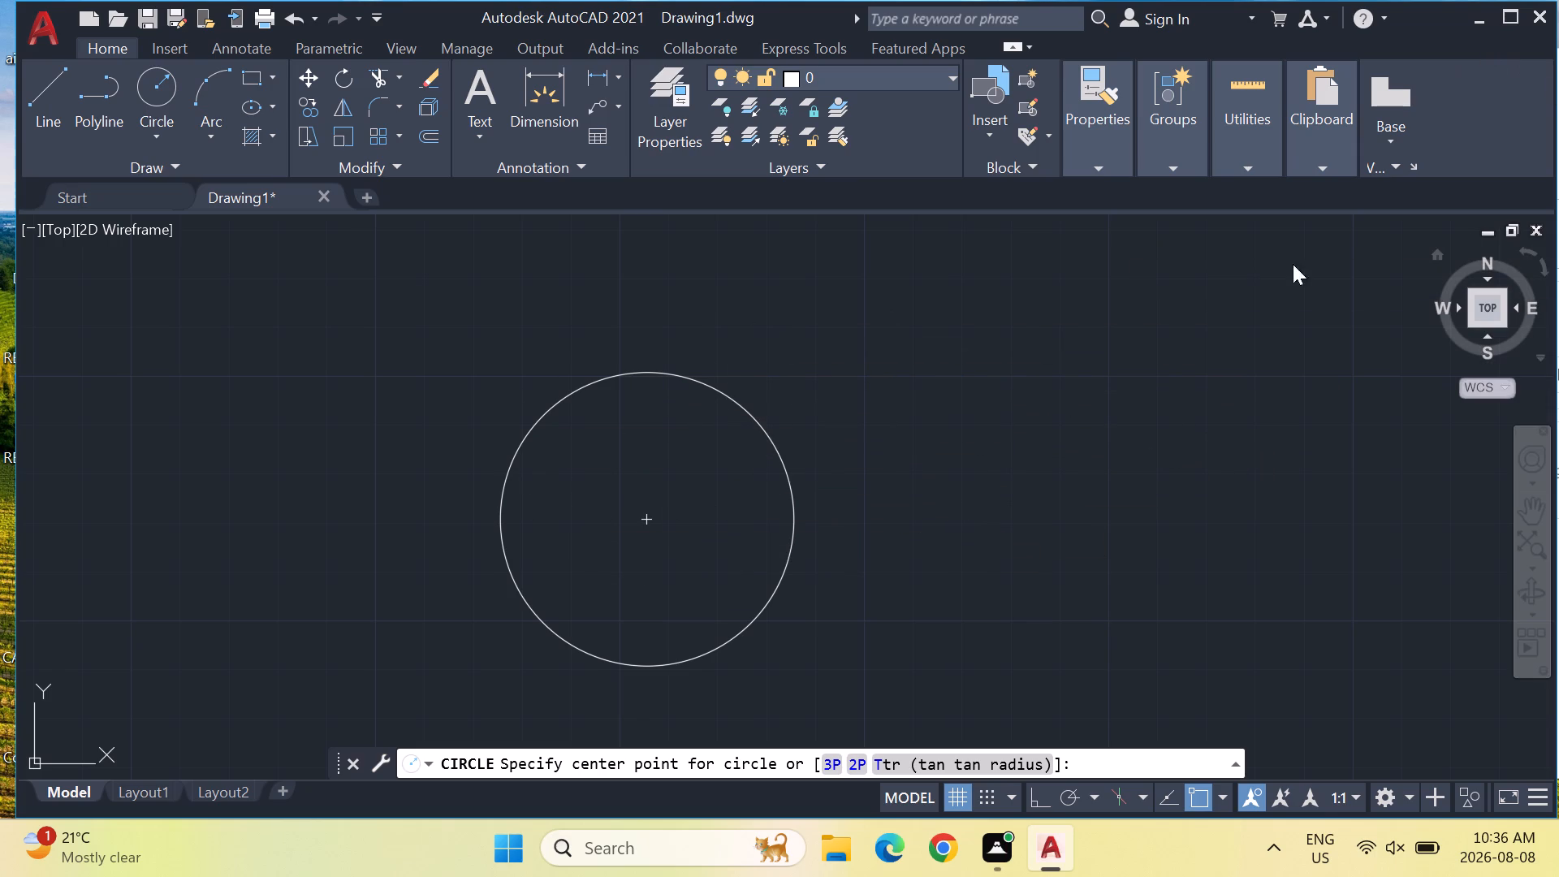
# Open the Google Chrome browser alongside the AutoCAD drawing.
pyautogui.click(940, 843)
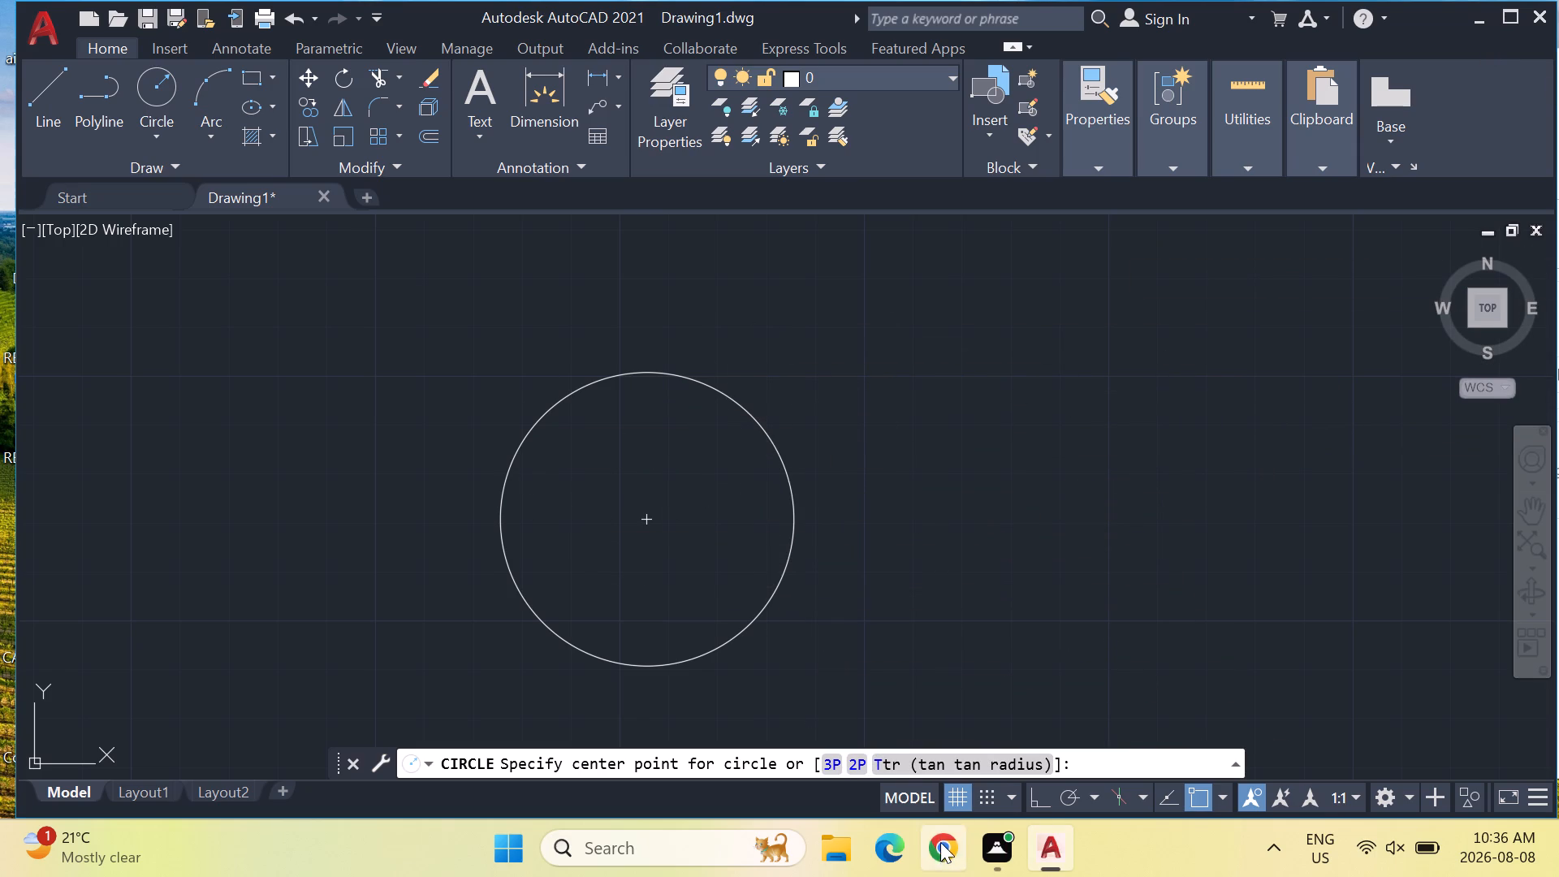
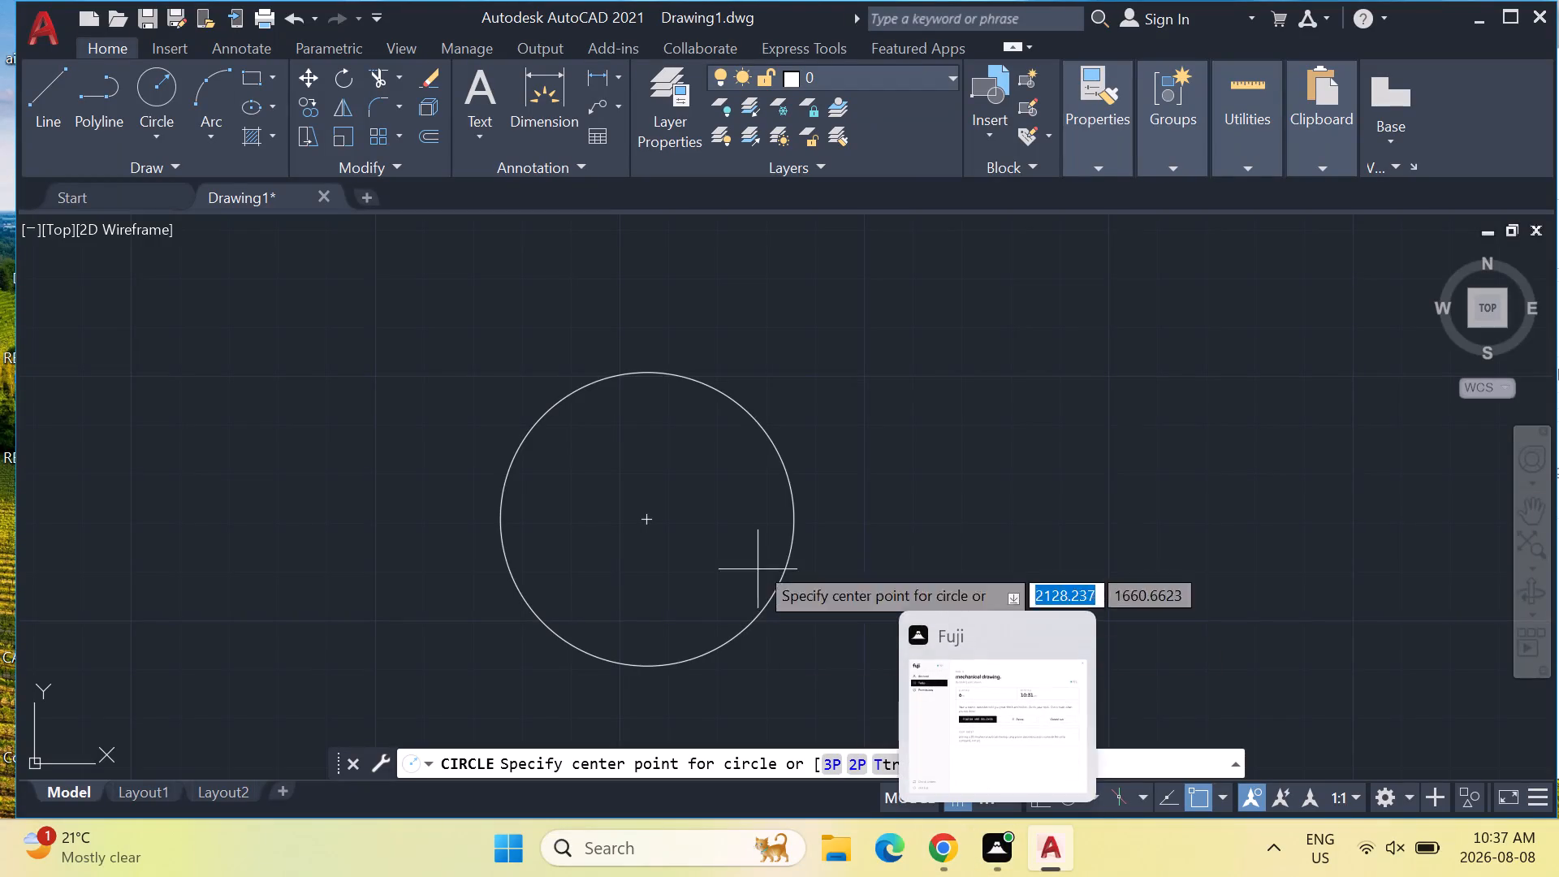
# Draw a circle of radius 50 concentric with the existing radius-30 circle.
pyautogui.click(645, 516)
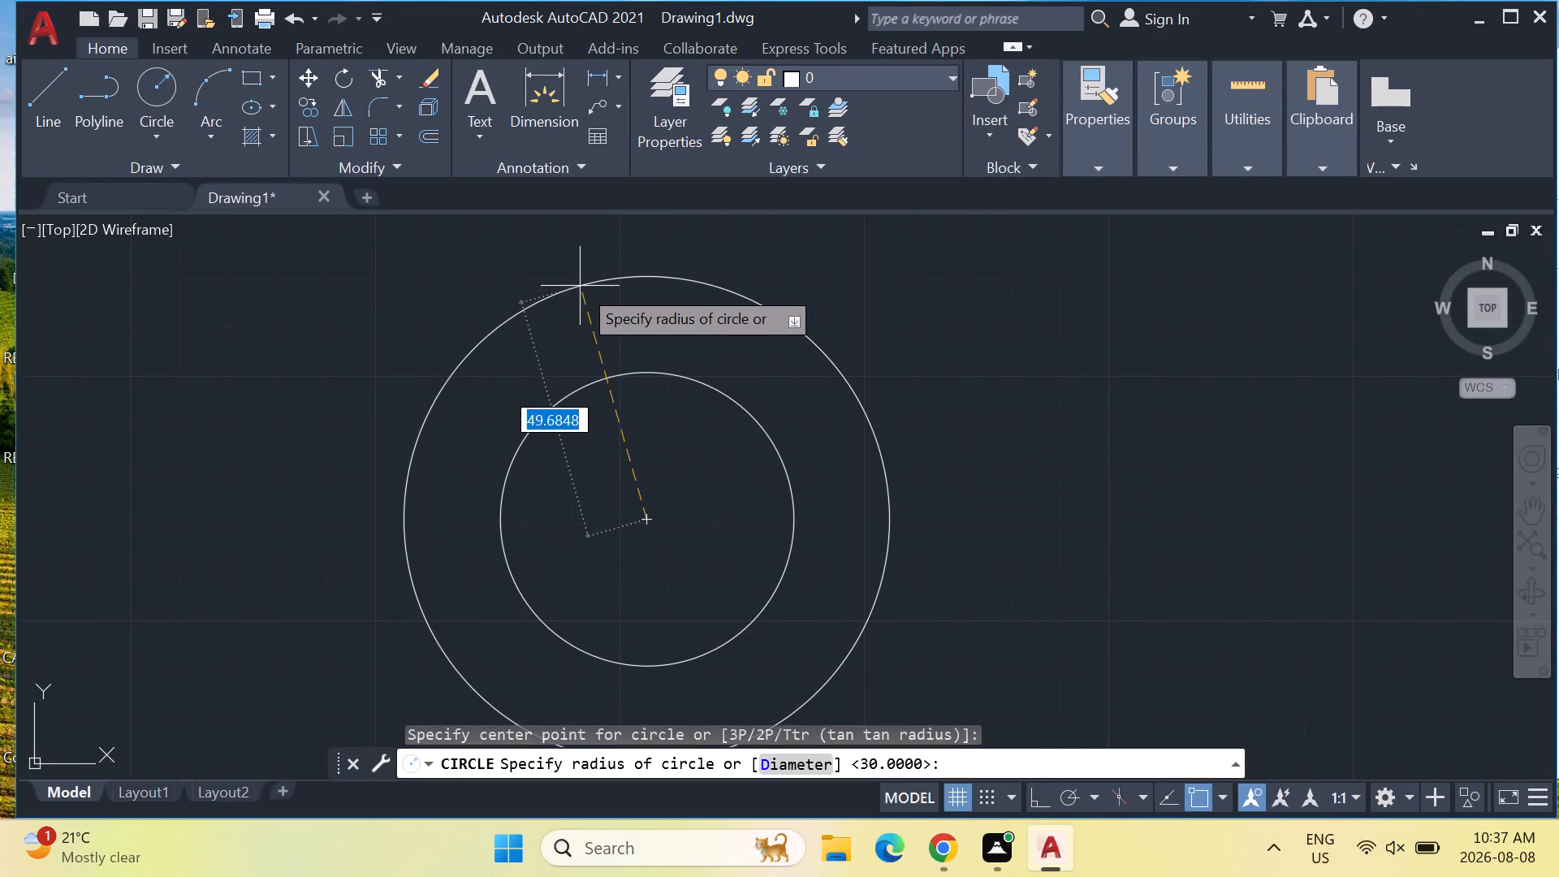
pyautogui.write('50')
pyautogui.press('Return')
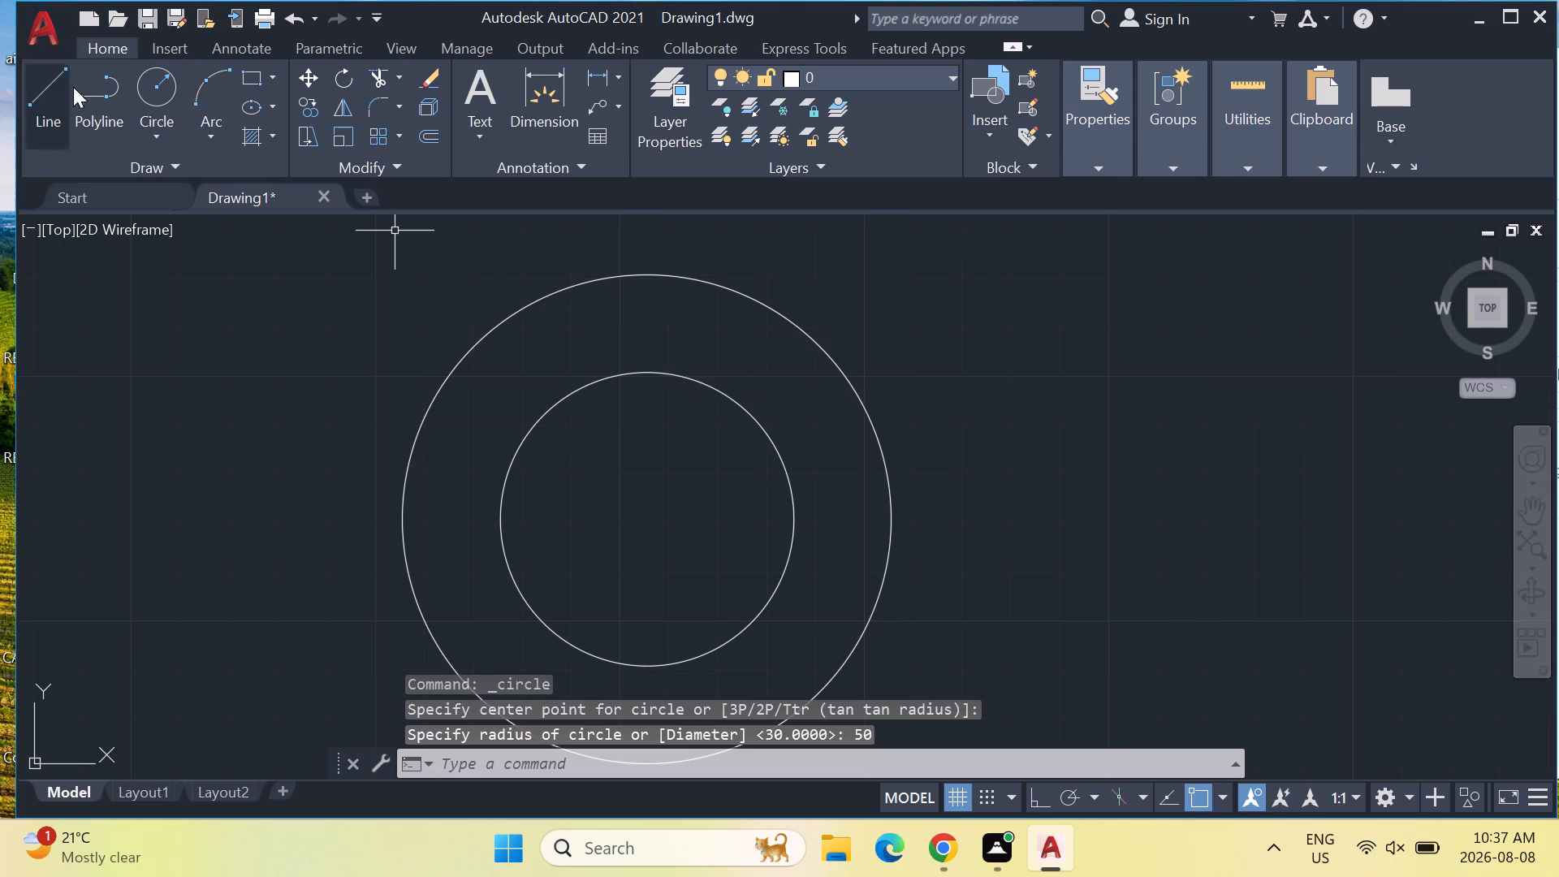
# Turn on all object snap modes in the drafting settings.
pyautogui.click(162, 94)
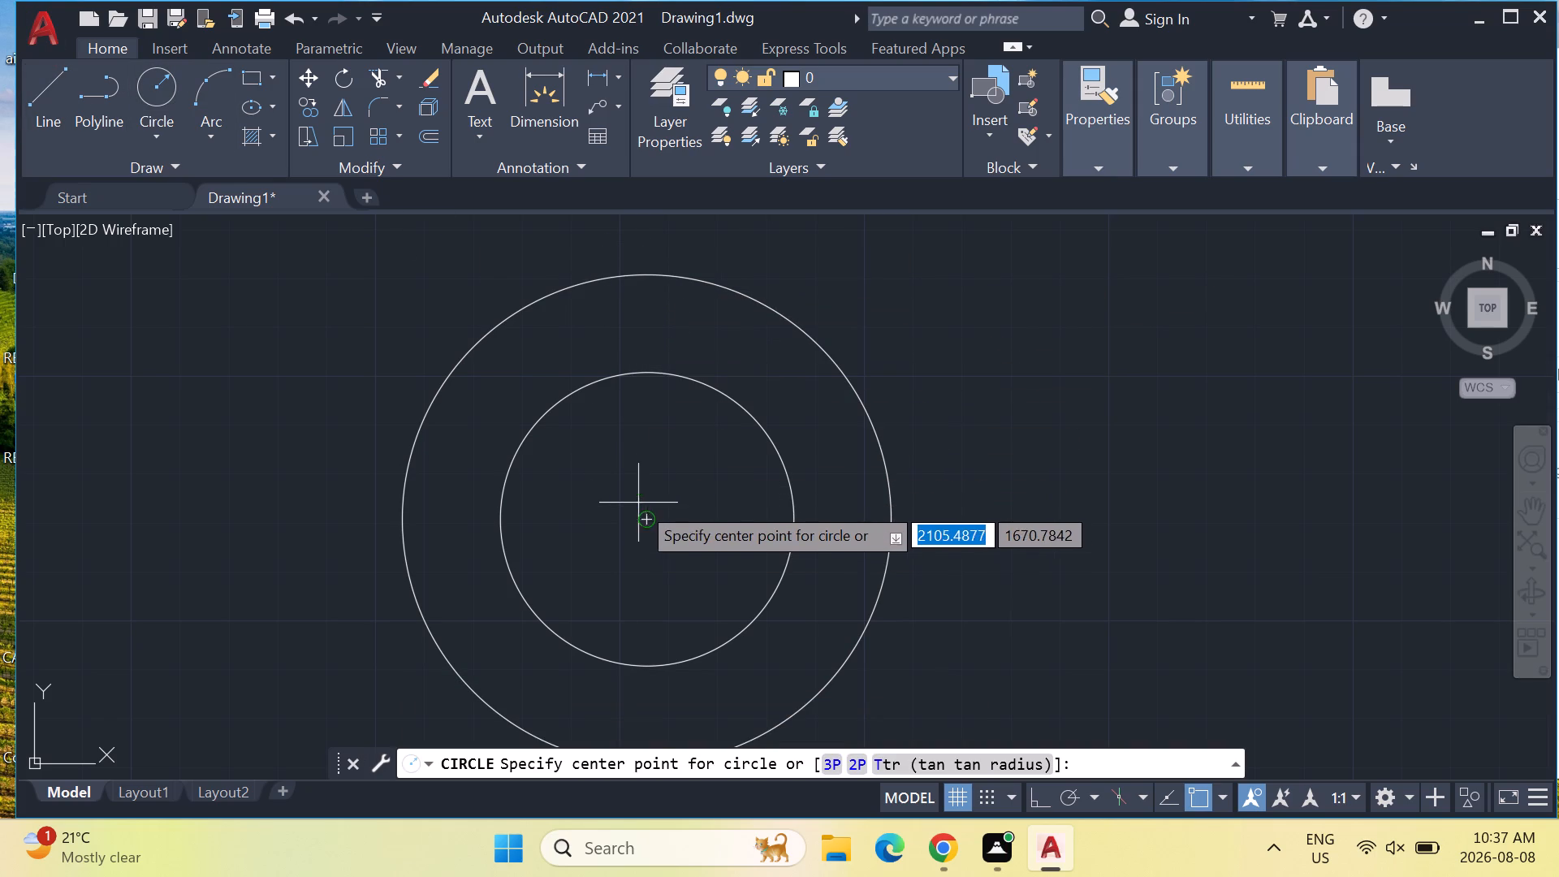
pyautogui.click(1221, 803)
pyautogui.click(1230, 761)
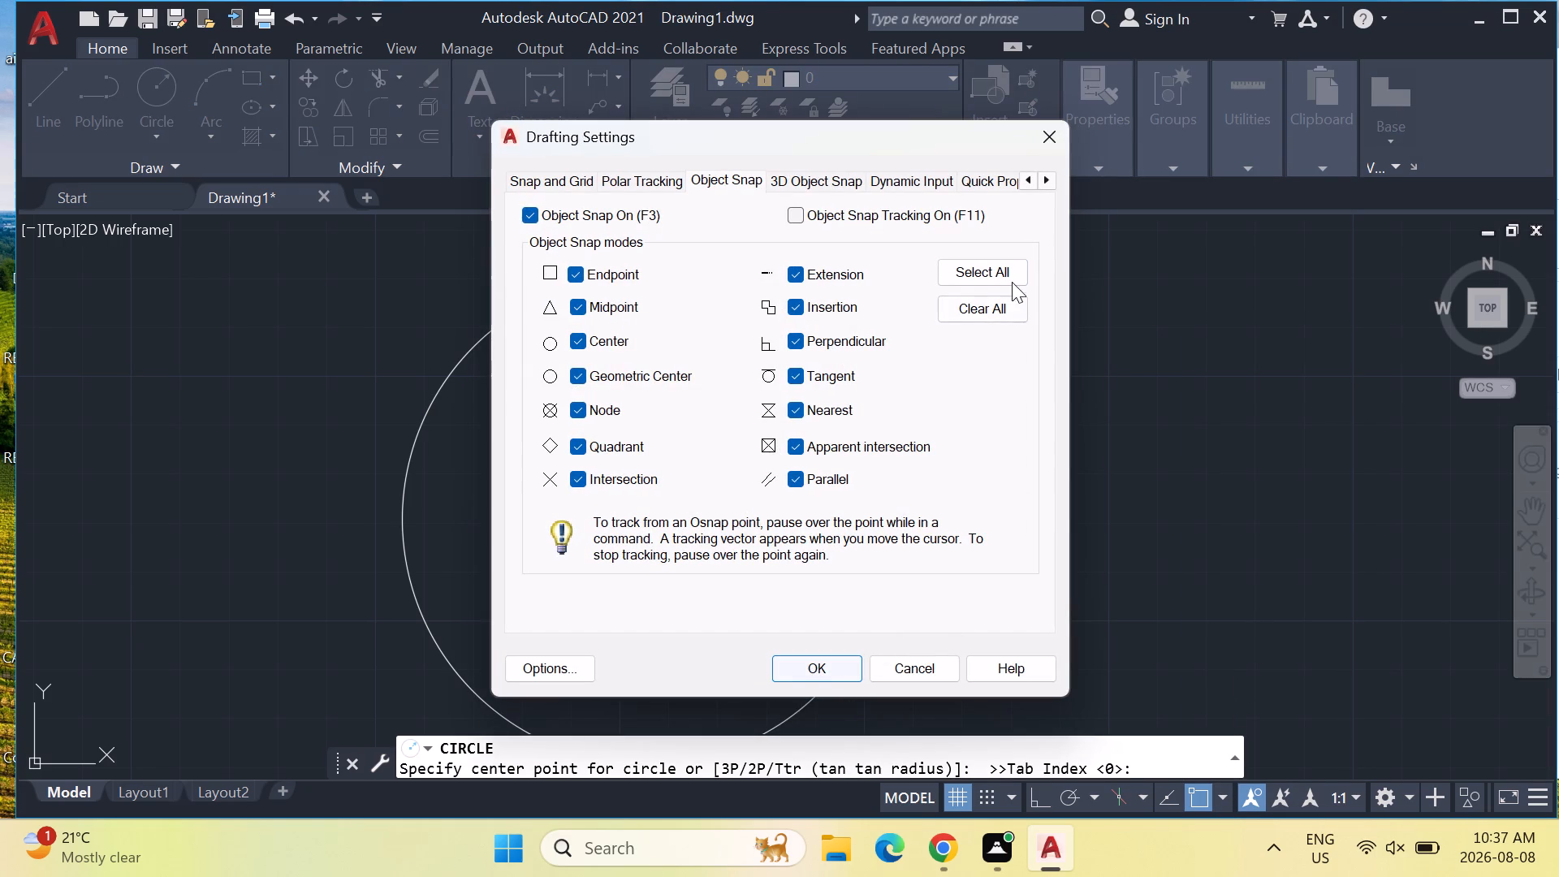
pyautogui.click(991, 274)
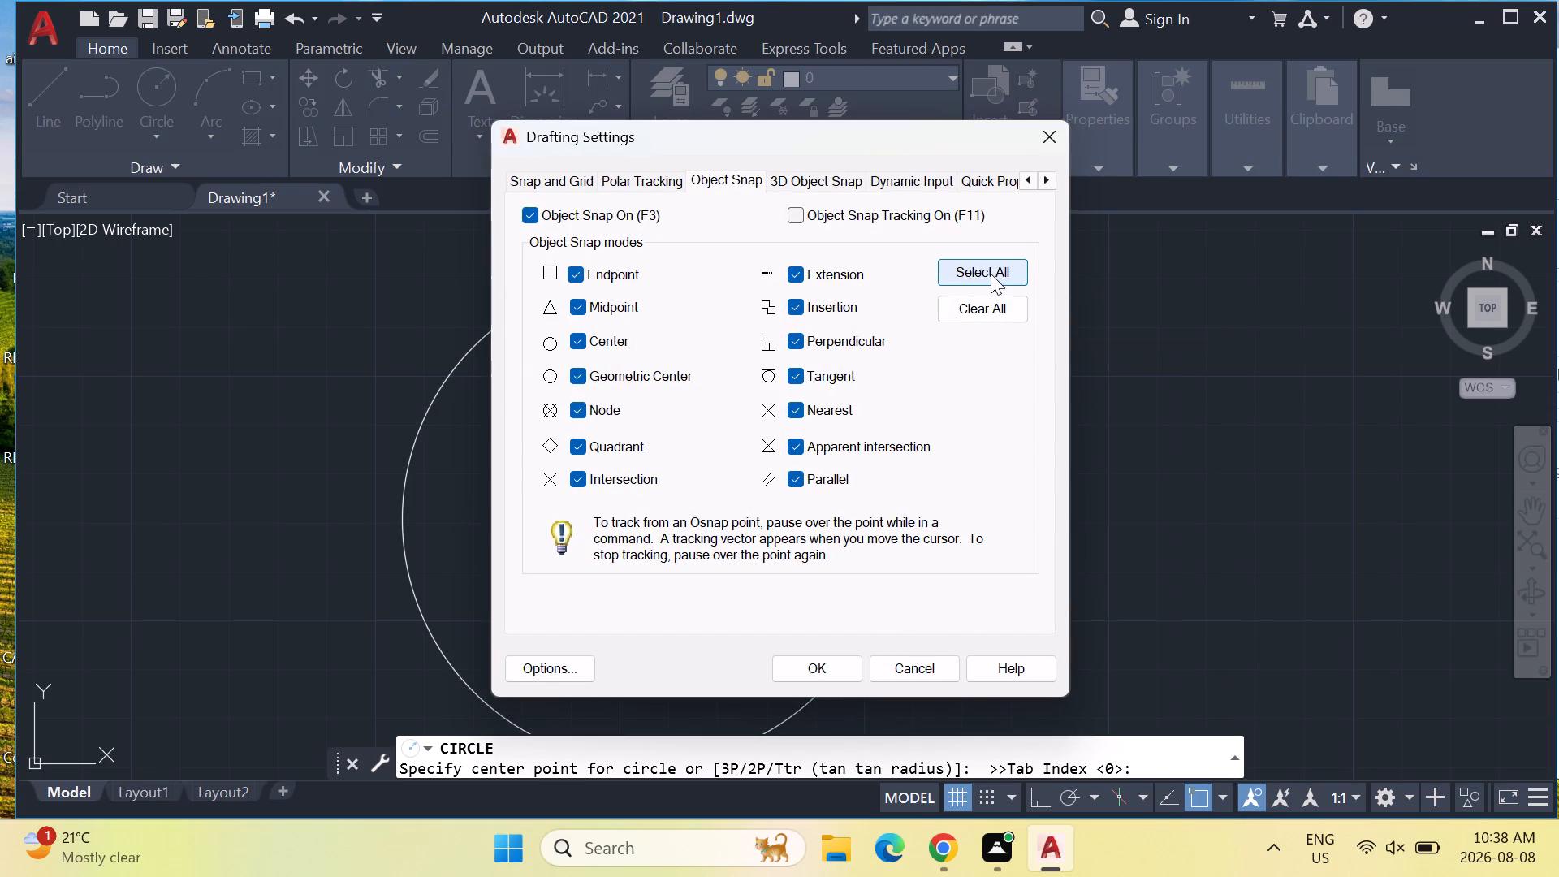
pyautogui.click(991, 274)
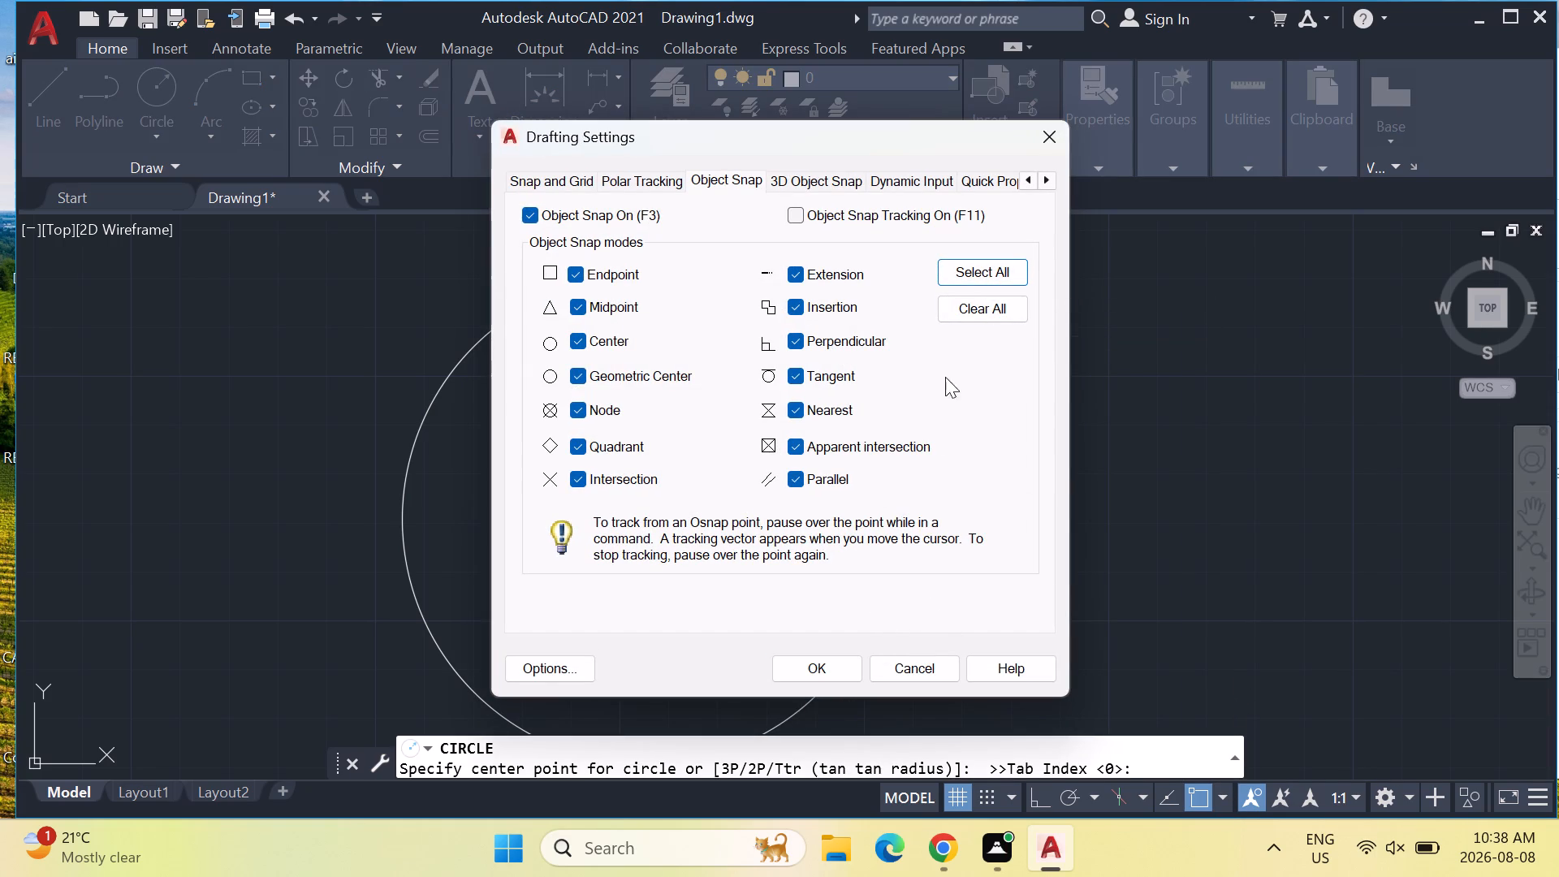
pyautogui.click(990, 315)
pyautogui.click(991, 274)
pyautogui.click(840, 673)
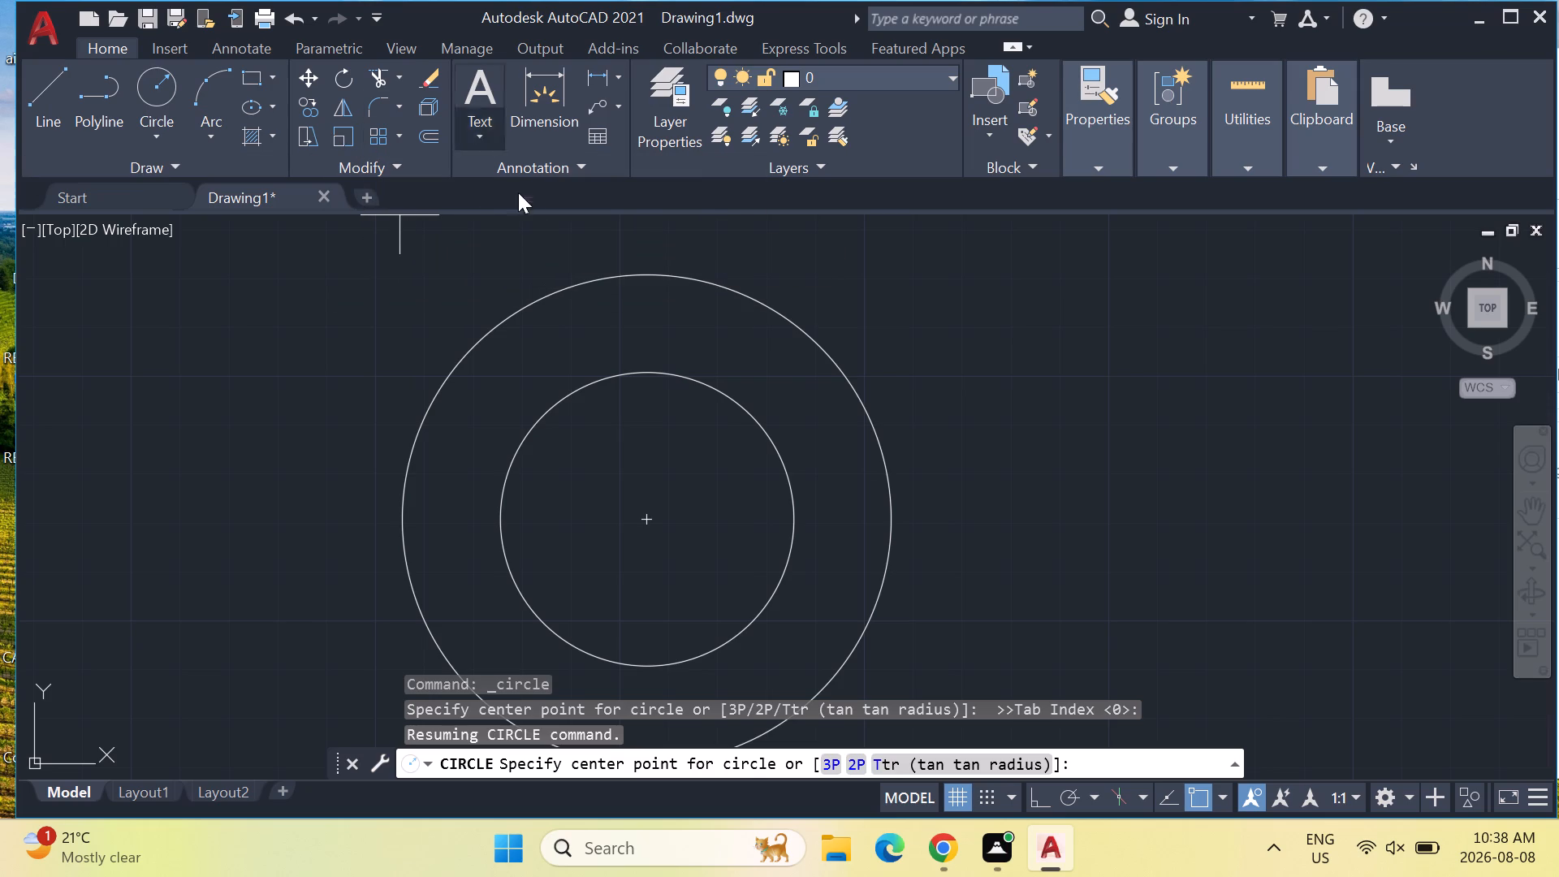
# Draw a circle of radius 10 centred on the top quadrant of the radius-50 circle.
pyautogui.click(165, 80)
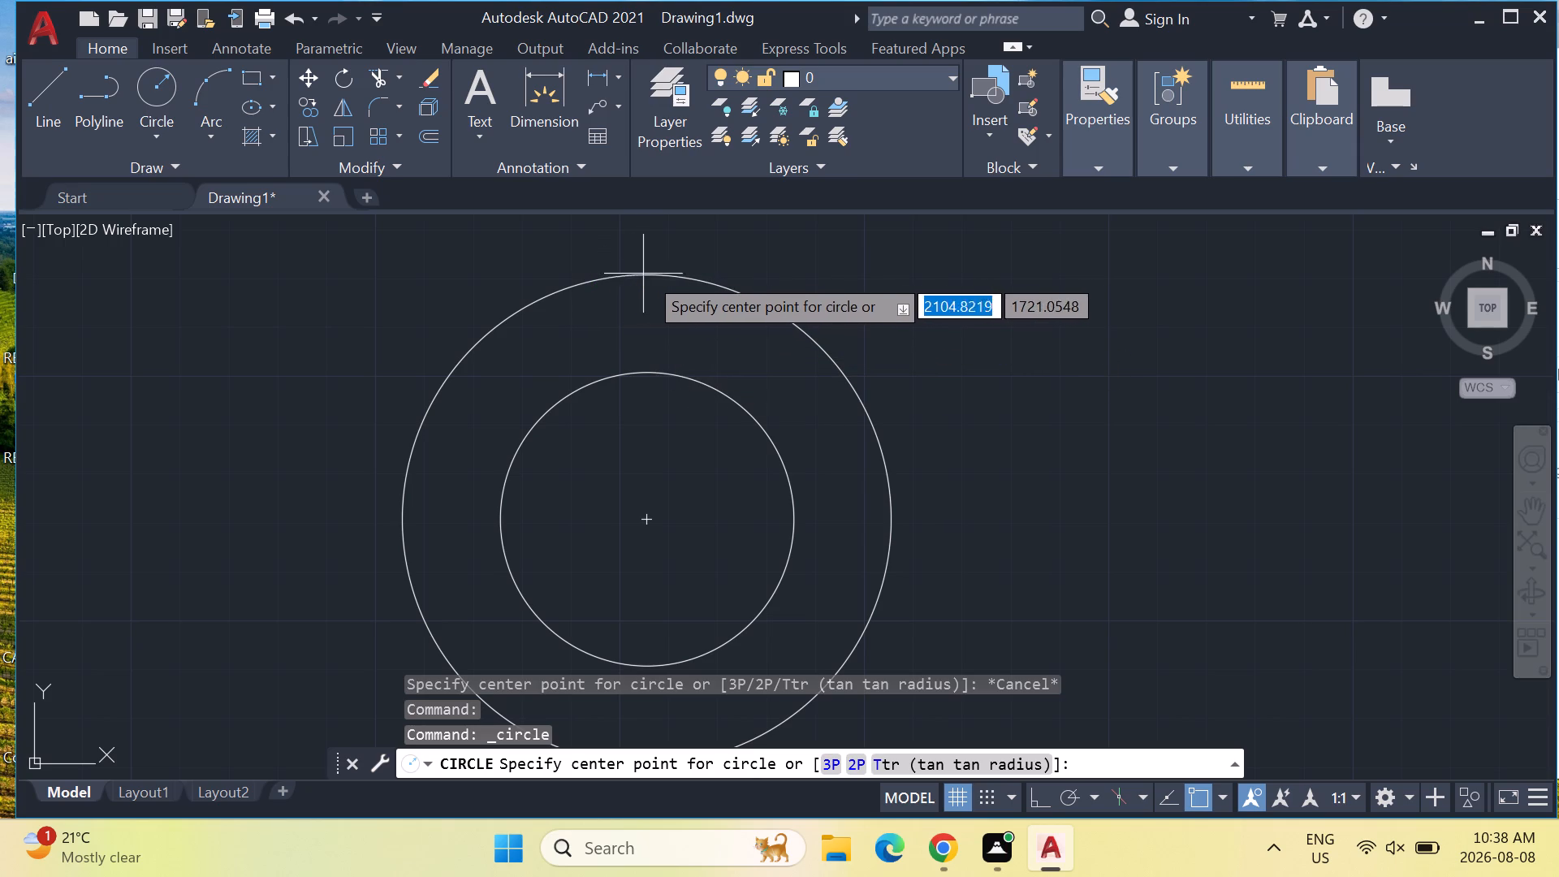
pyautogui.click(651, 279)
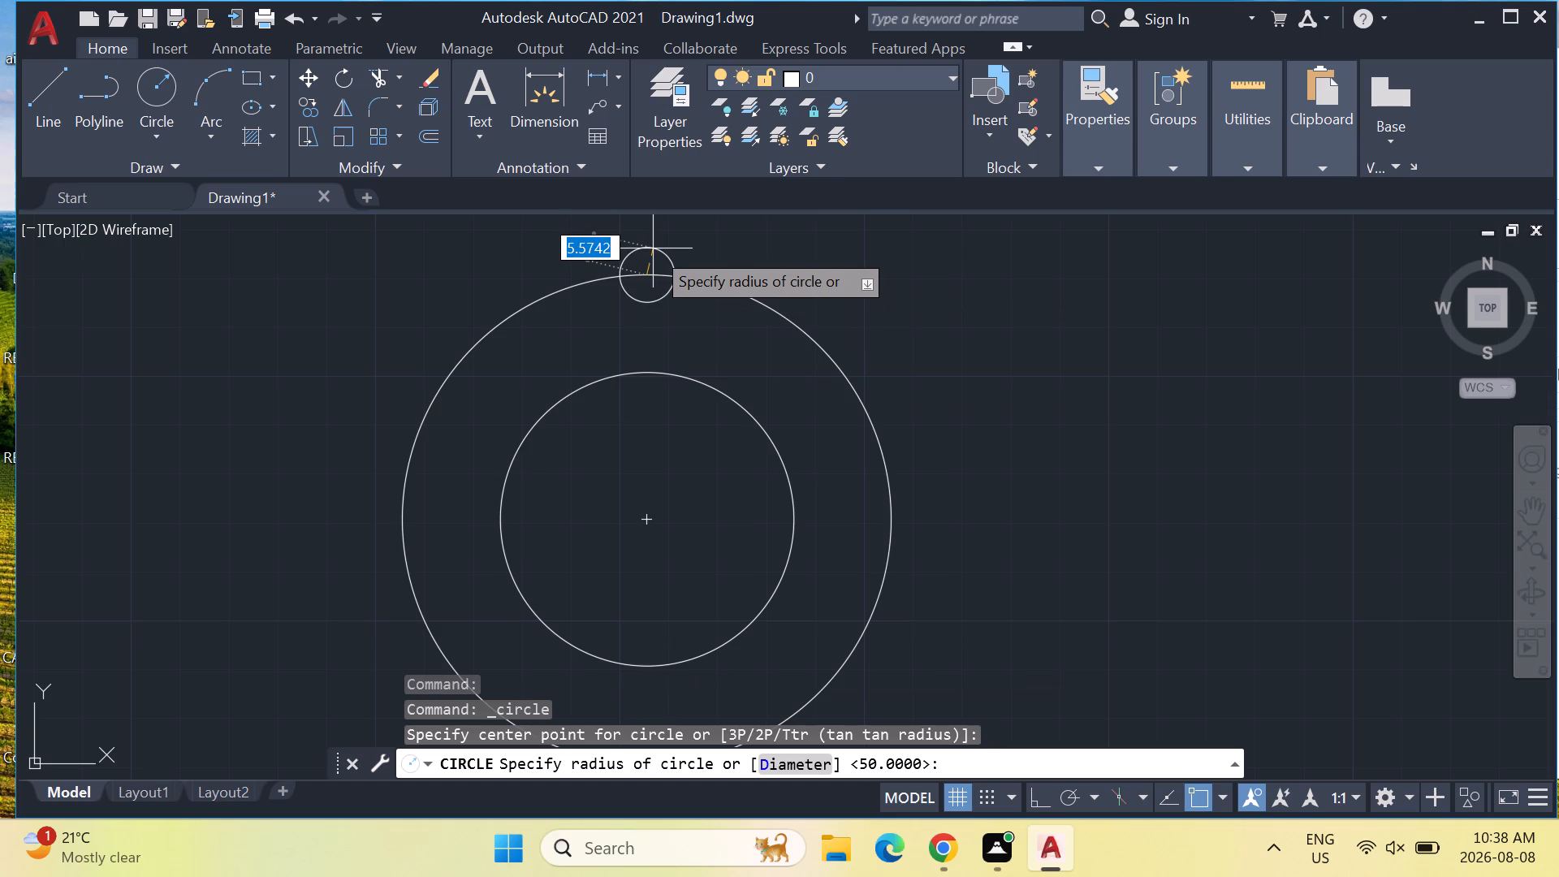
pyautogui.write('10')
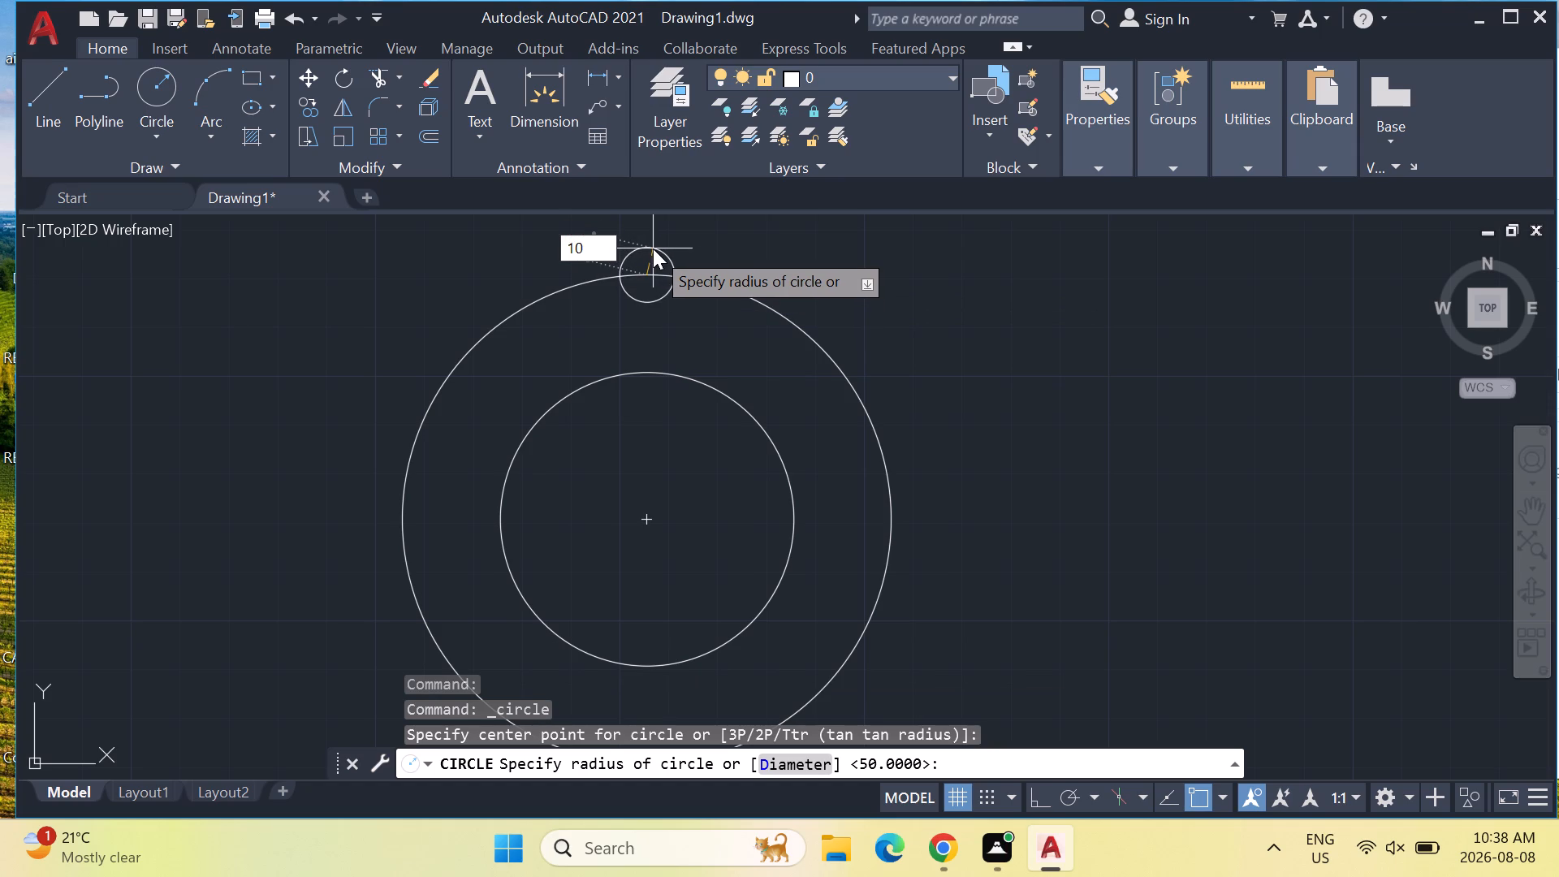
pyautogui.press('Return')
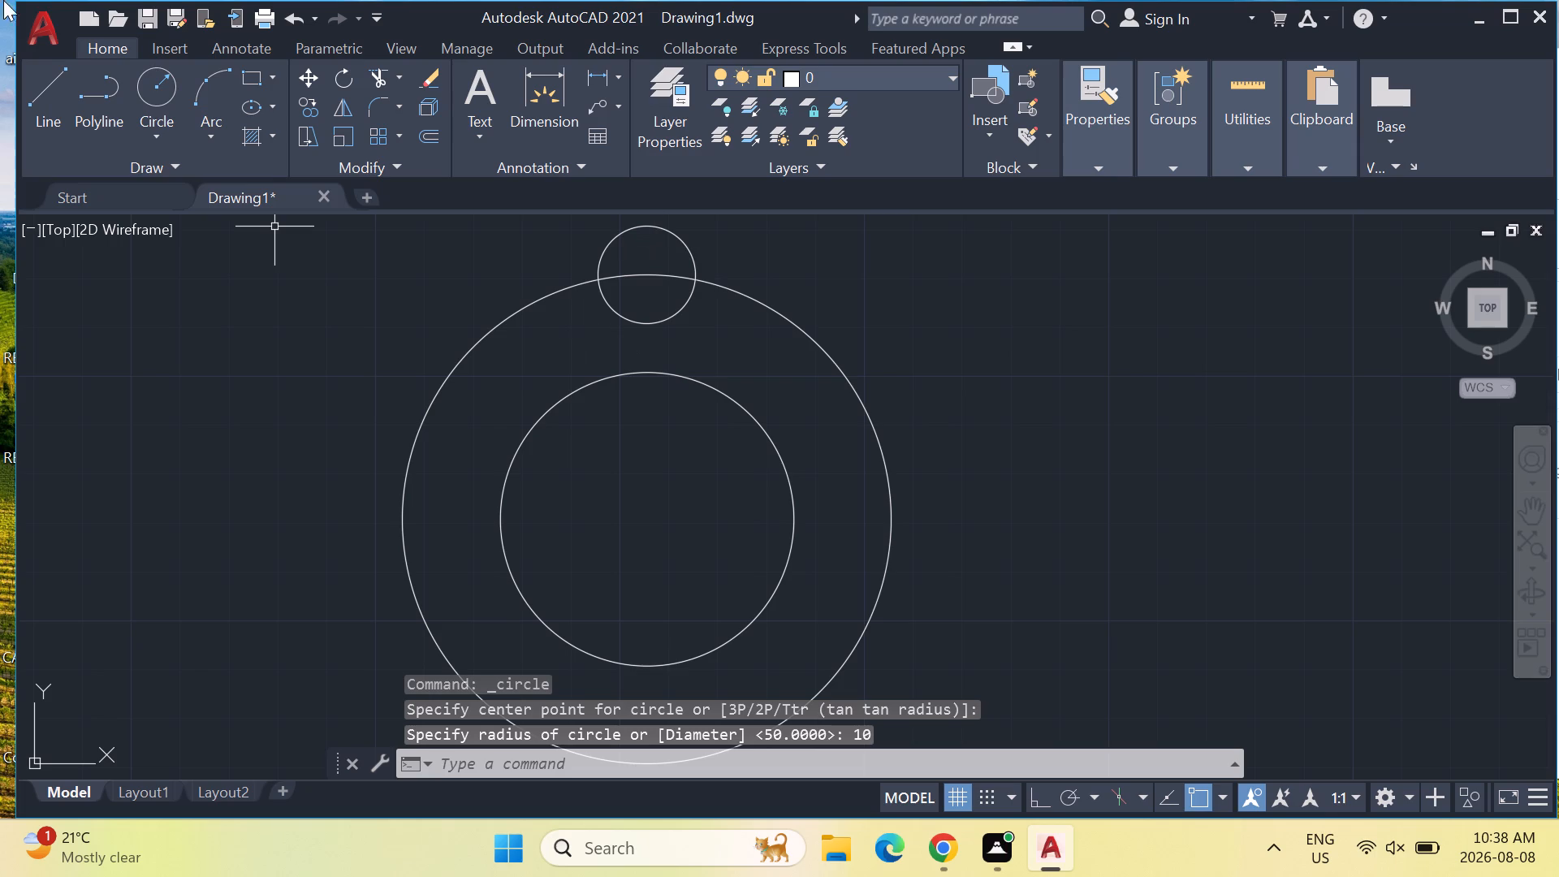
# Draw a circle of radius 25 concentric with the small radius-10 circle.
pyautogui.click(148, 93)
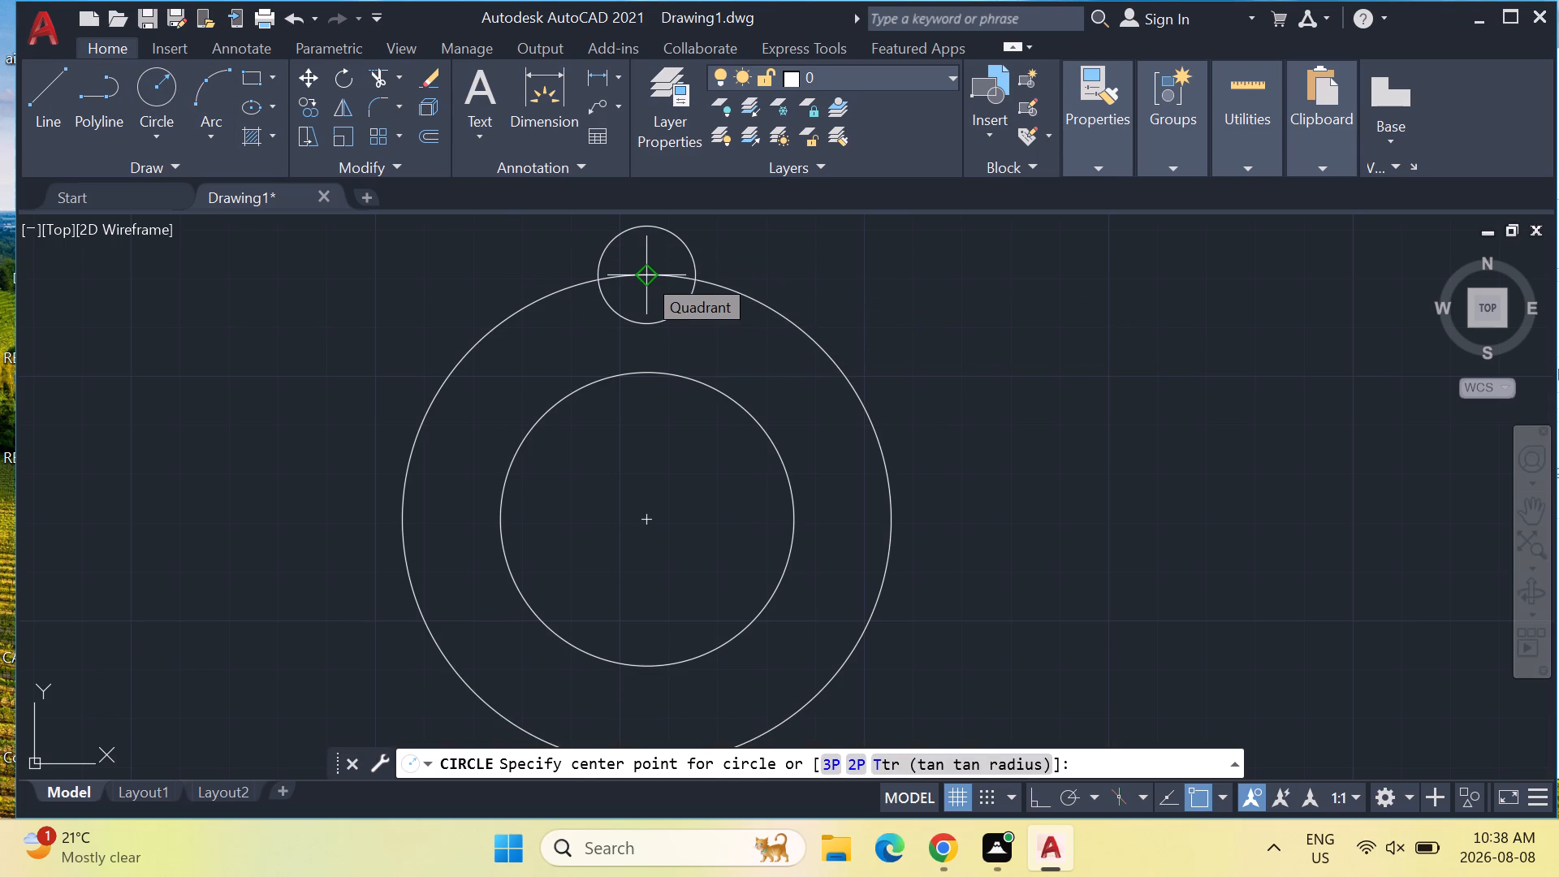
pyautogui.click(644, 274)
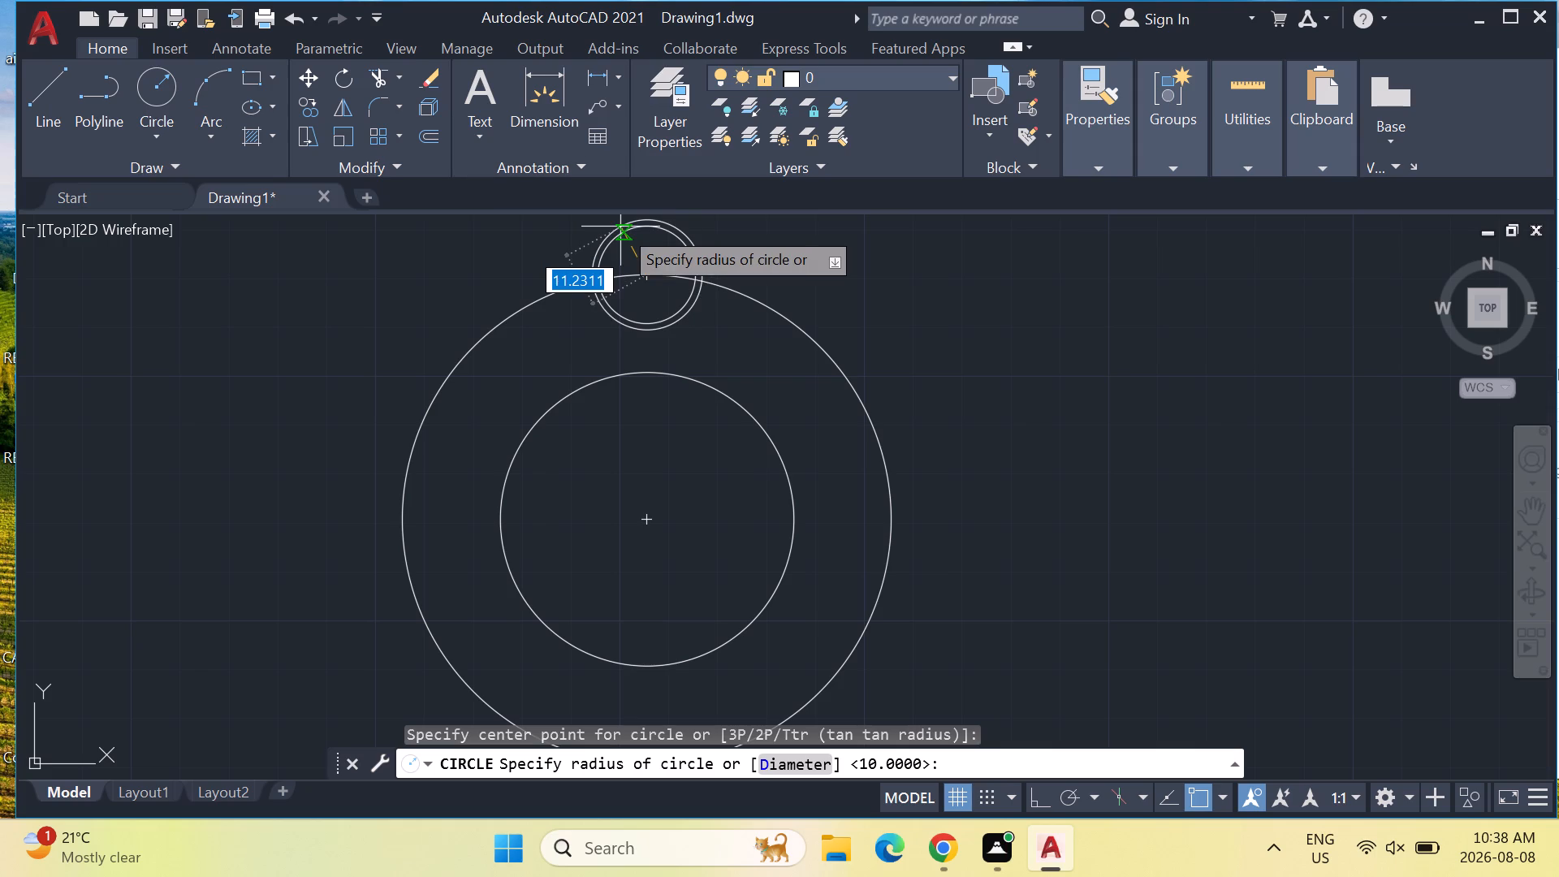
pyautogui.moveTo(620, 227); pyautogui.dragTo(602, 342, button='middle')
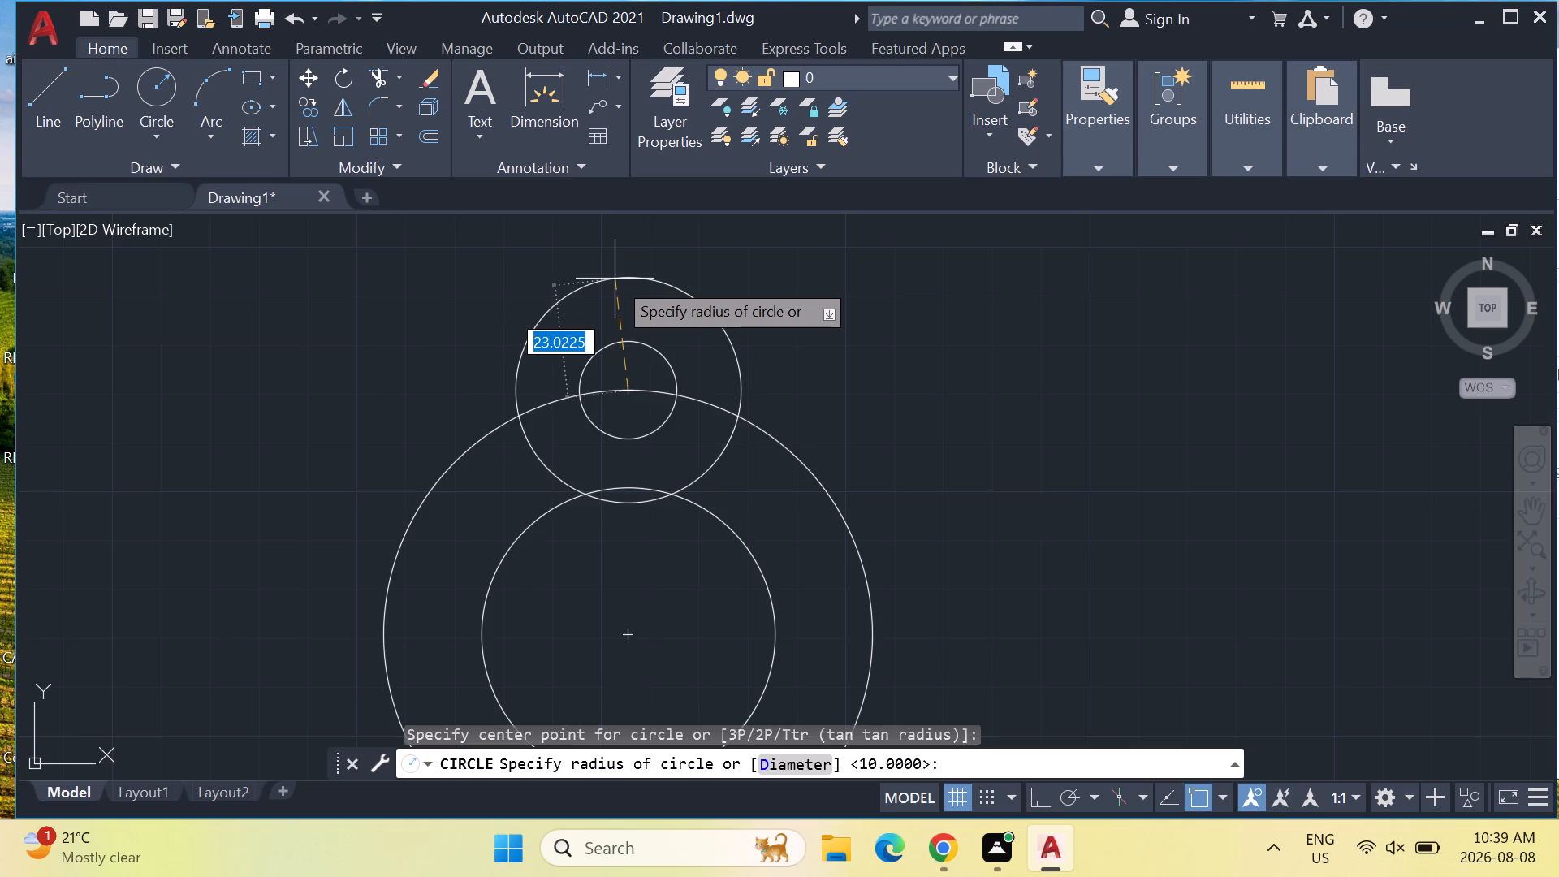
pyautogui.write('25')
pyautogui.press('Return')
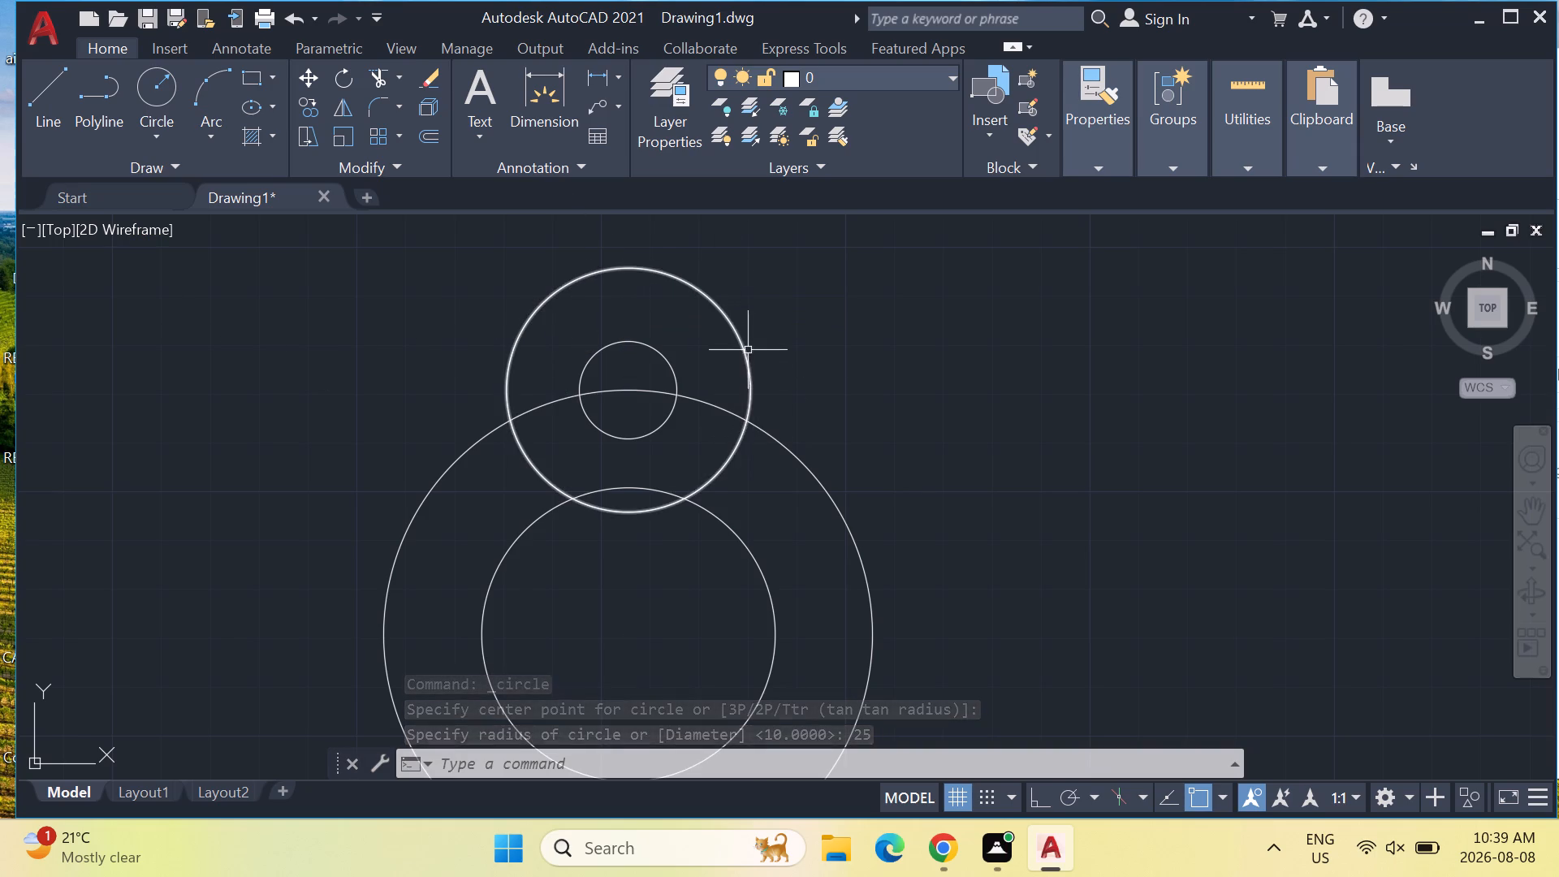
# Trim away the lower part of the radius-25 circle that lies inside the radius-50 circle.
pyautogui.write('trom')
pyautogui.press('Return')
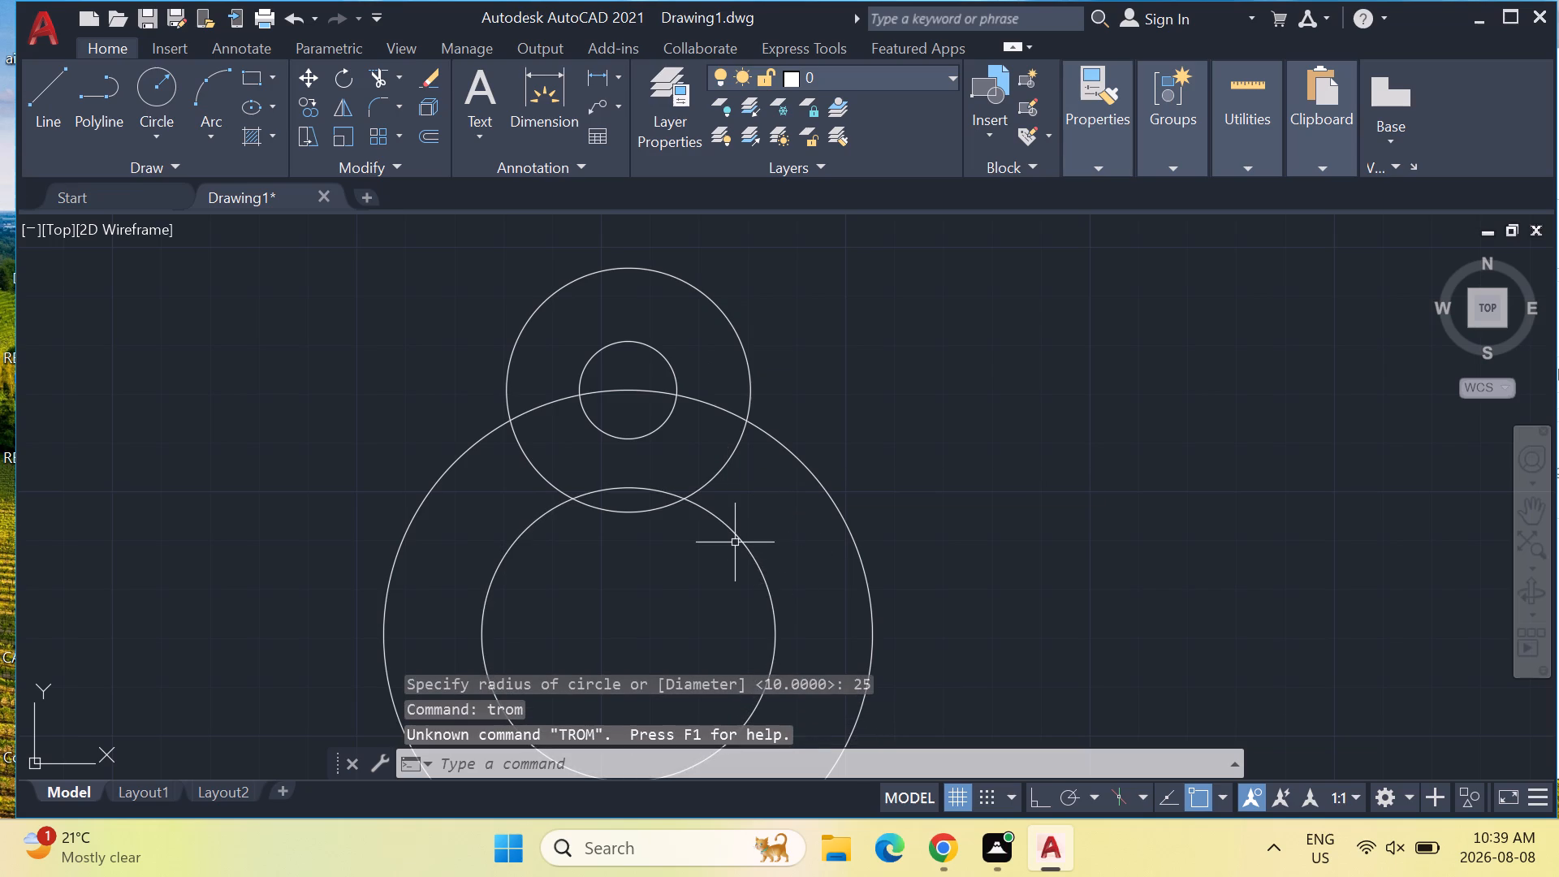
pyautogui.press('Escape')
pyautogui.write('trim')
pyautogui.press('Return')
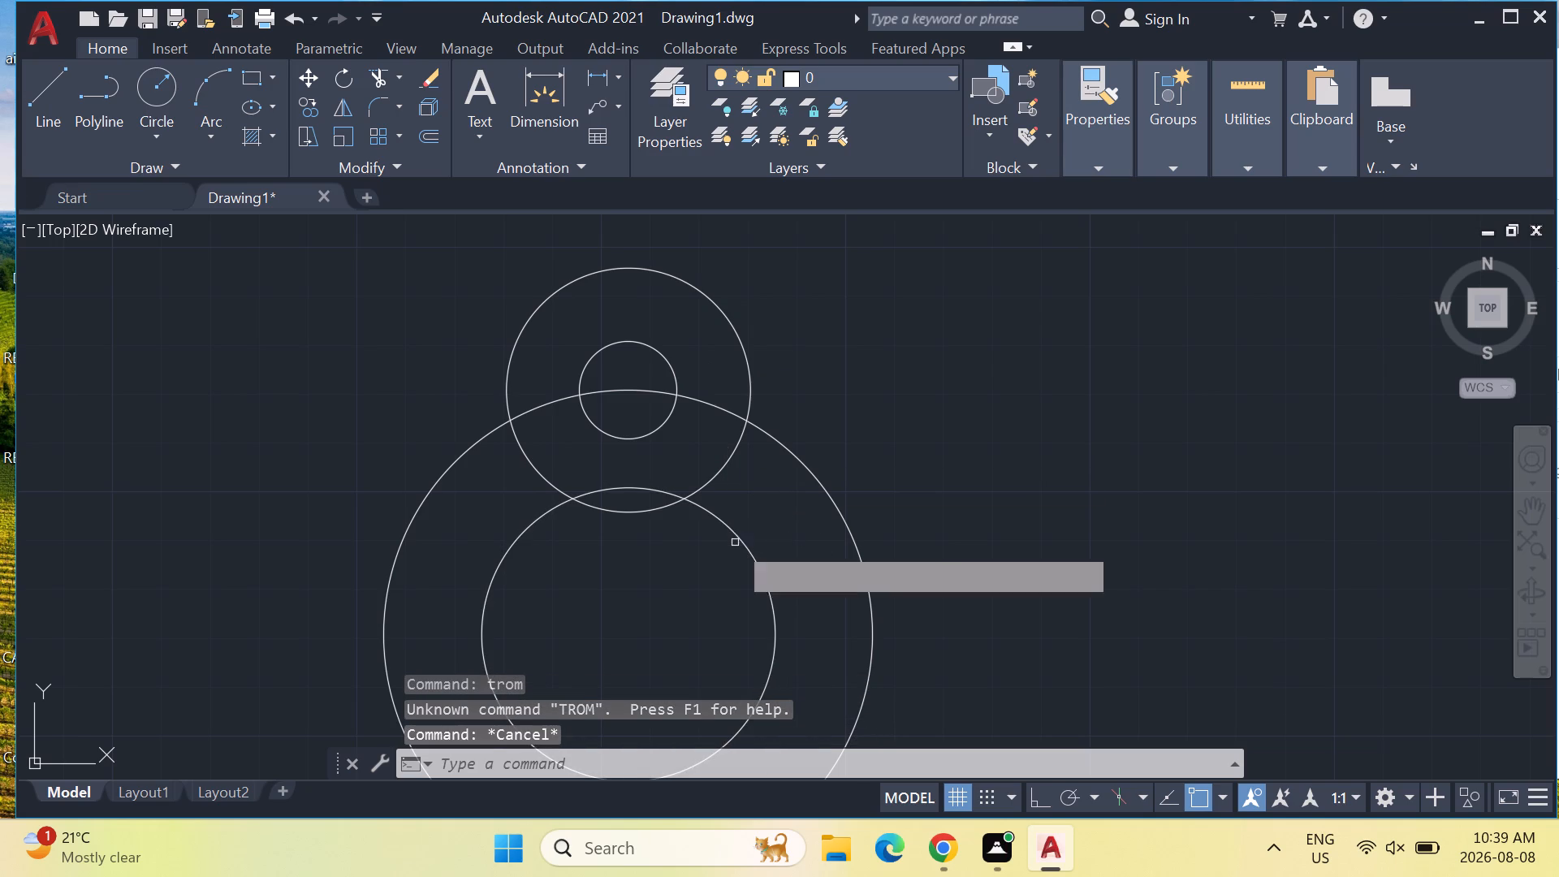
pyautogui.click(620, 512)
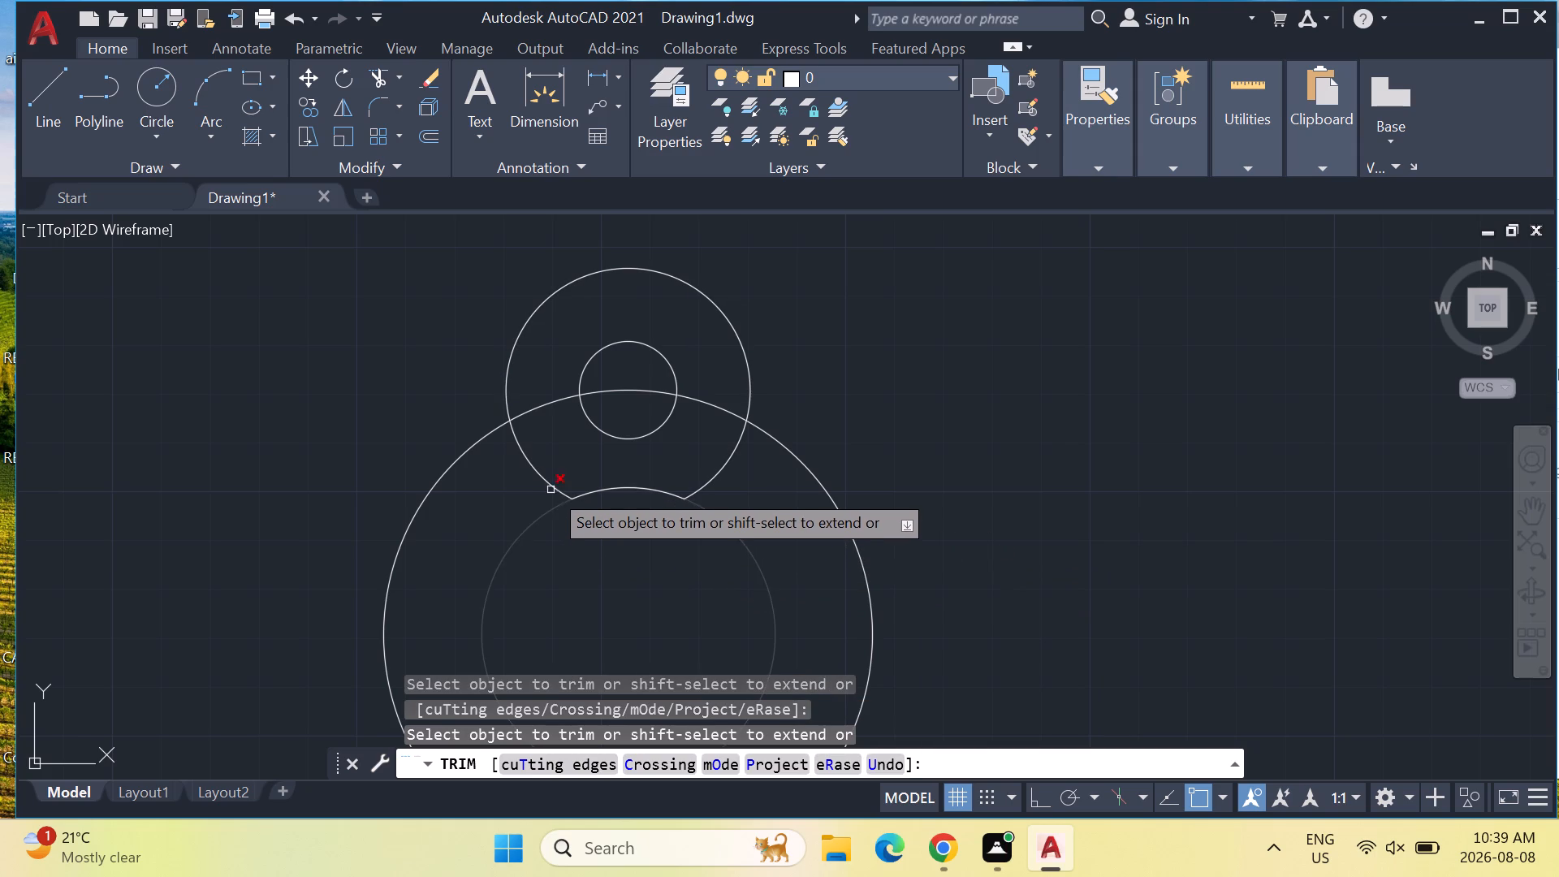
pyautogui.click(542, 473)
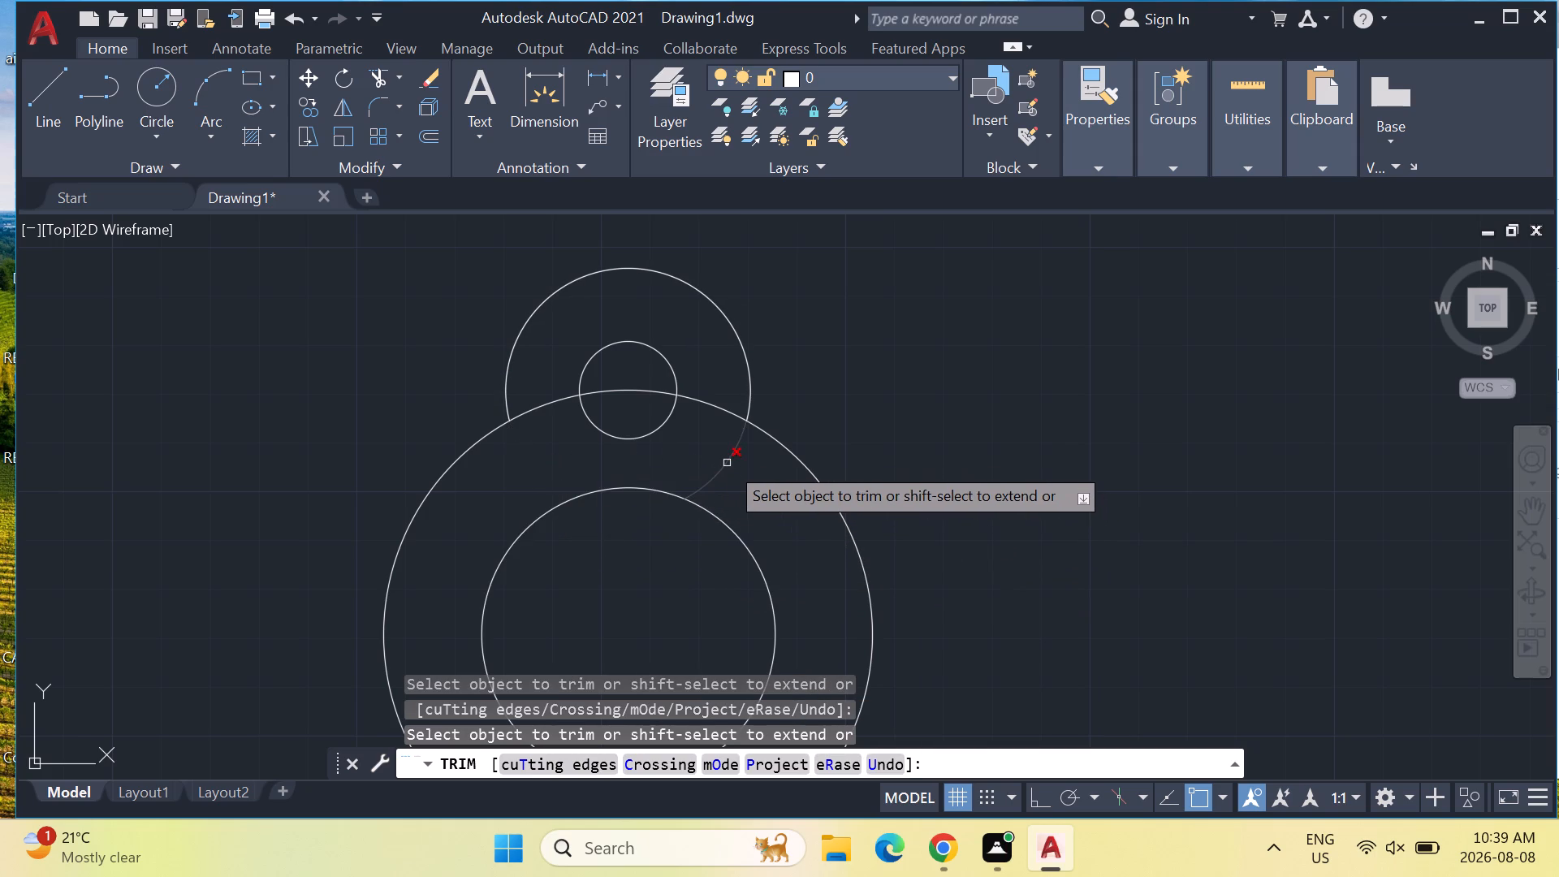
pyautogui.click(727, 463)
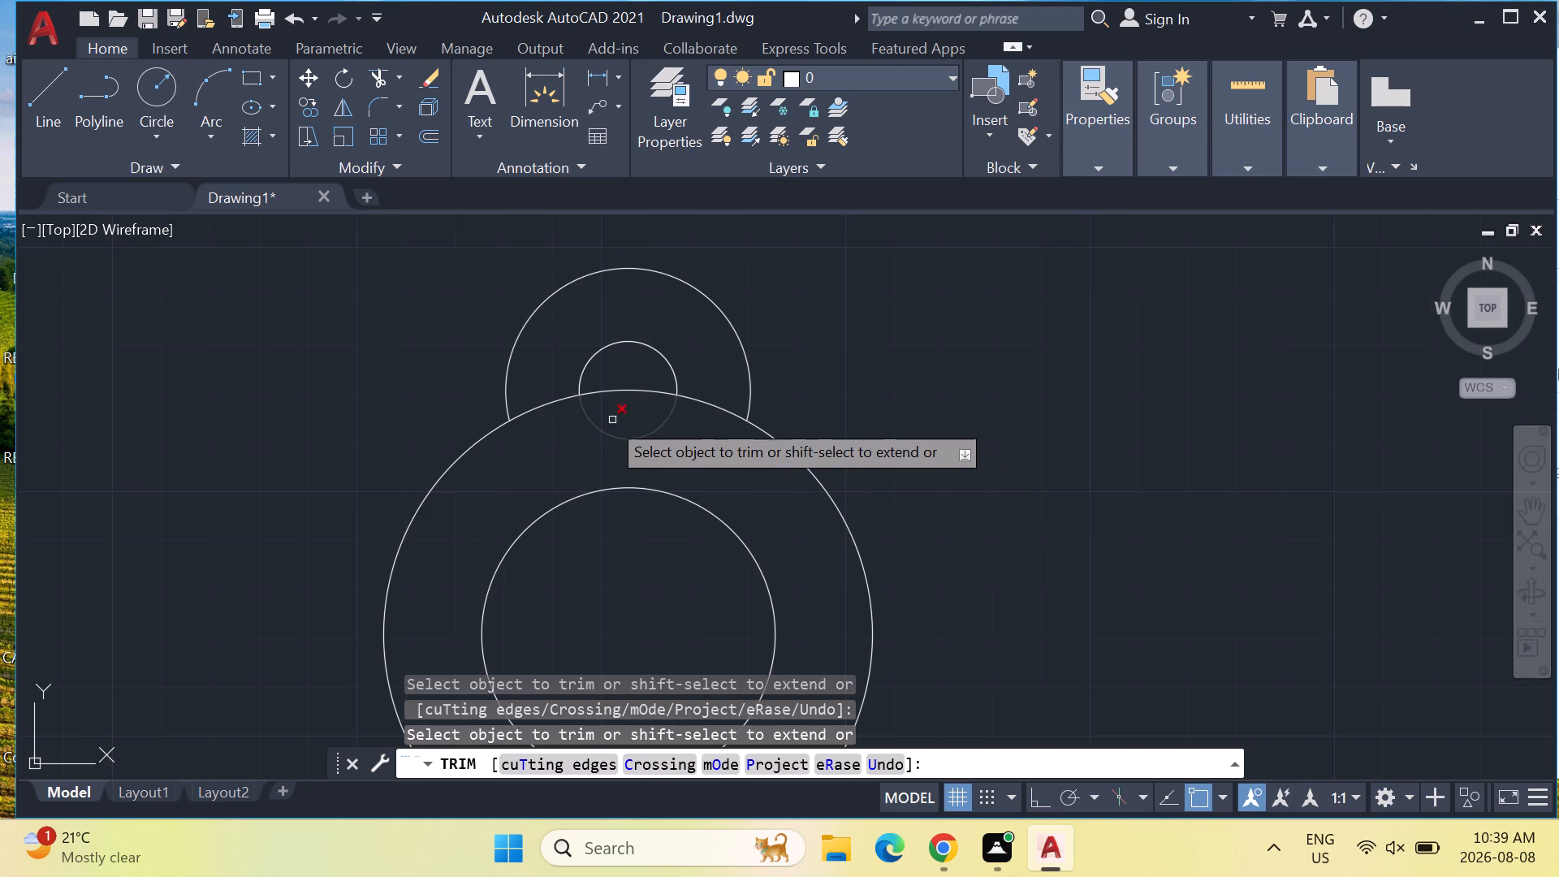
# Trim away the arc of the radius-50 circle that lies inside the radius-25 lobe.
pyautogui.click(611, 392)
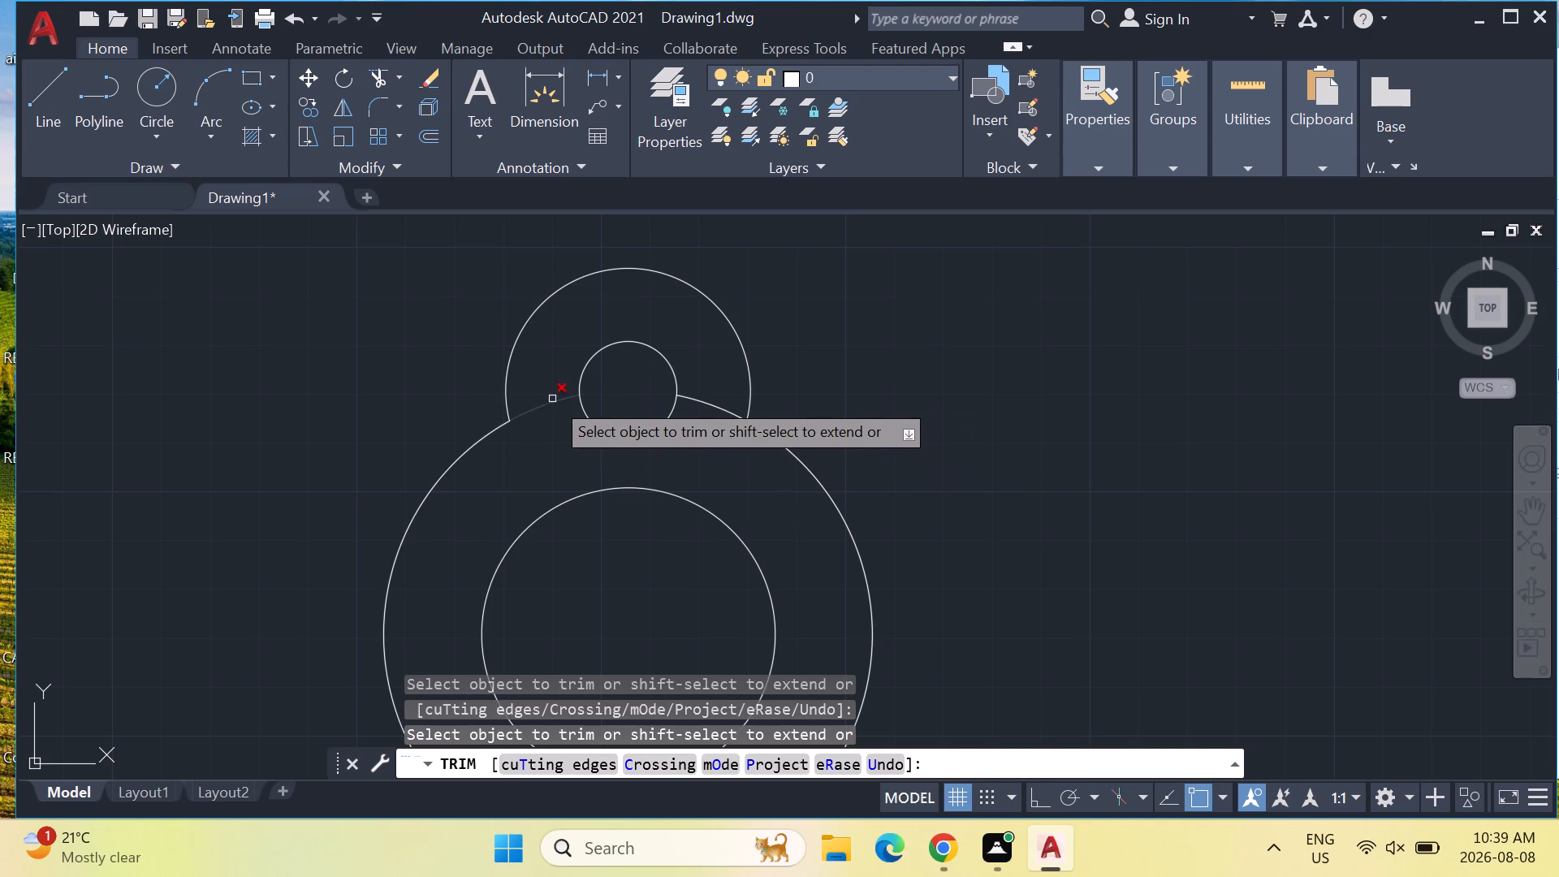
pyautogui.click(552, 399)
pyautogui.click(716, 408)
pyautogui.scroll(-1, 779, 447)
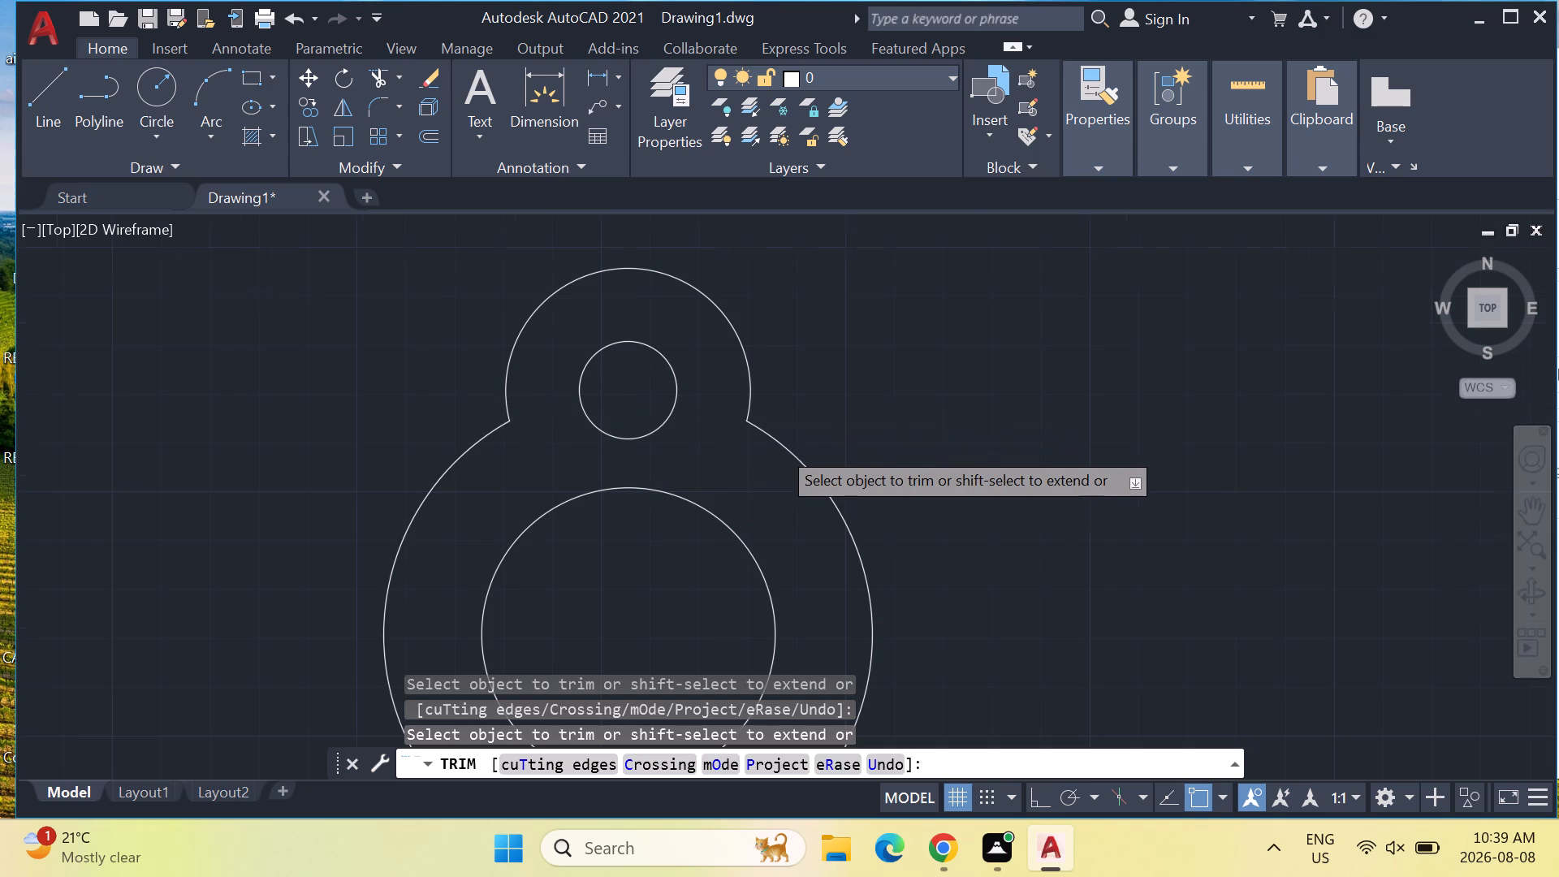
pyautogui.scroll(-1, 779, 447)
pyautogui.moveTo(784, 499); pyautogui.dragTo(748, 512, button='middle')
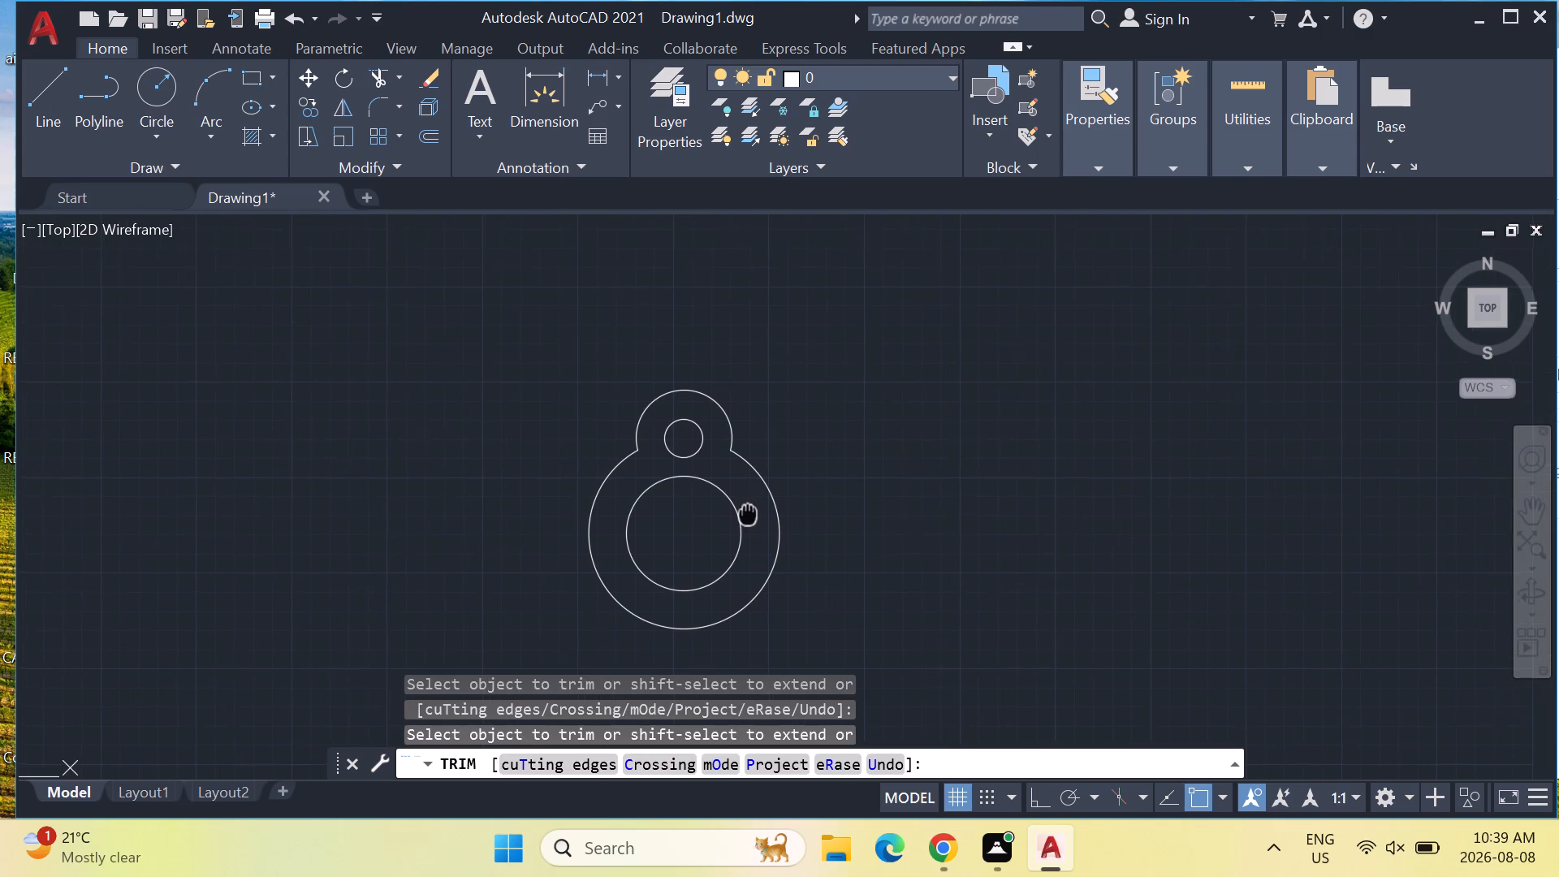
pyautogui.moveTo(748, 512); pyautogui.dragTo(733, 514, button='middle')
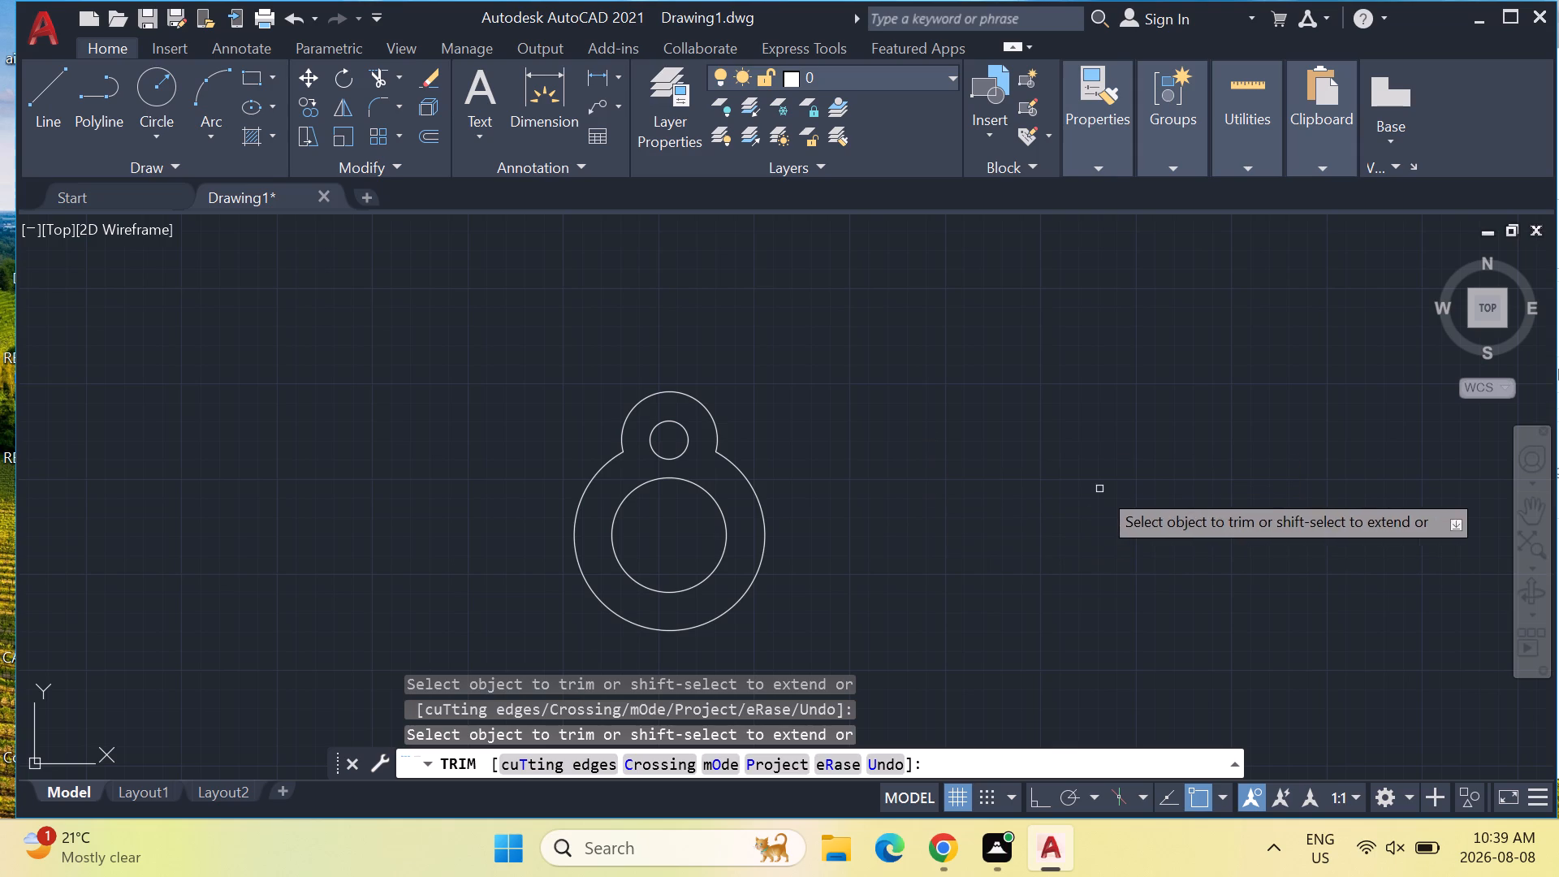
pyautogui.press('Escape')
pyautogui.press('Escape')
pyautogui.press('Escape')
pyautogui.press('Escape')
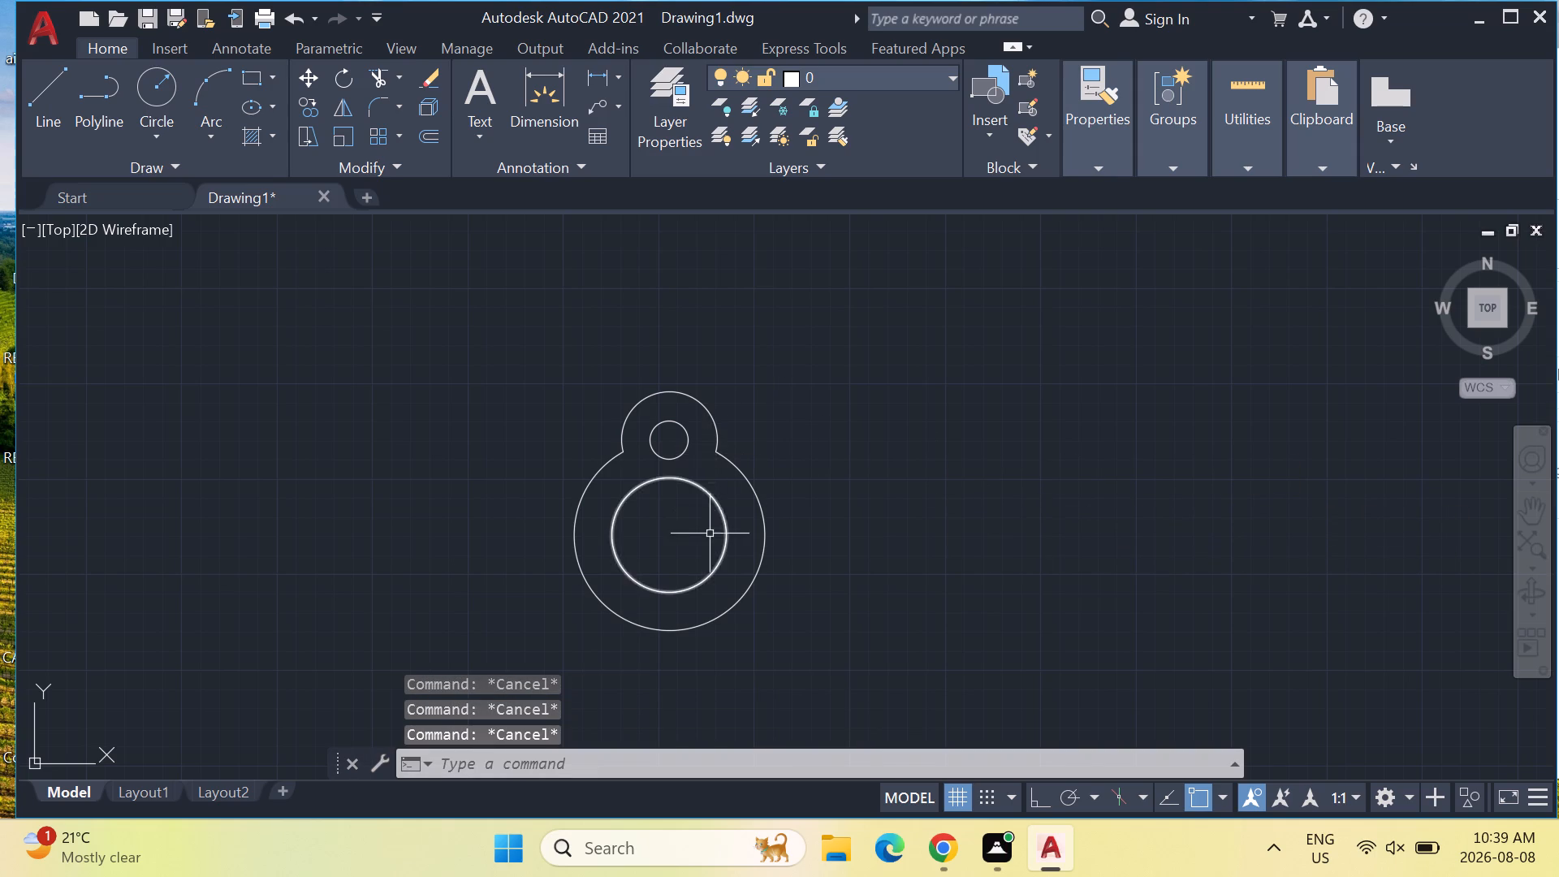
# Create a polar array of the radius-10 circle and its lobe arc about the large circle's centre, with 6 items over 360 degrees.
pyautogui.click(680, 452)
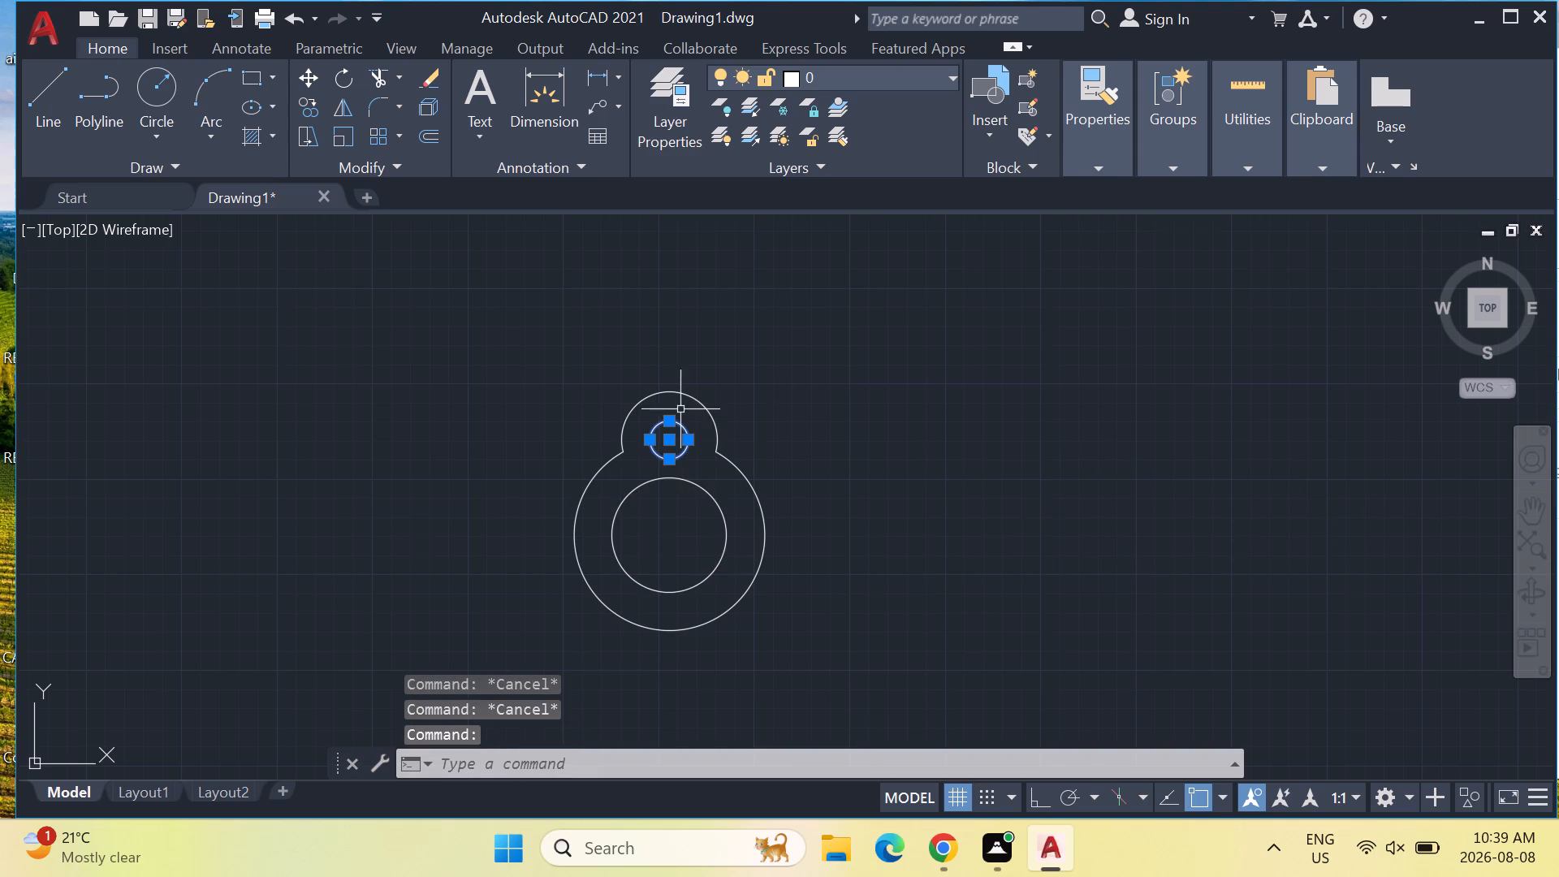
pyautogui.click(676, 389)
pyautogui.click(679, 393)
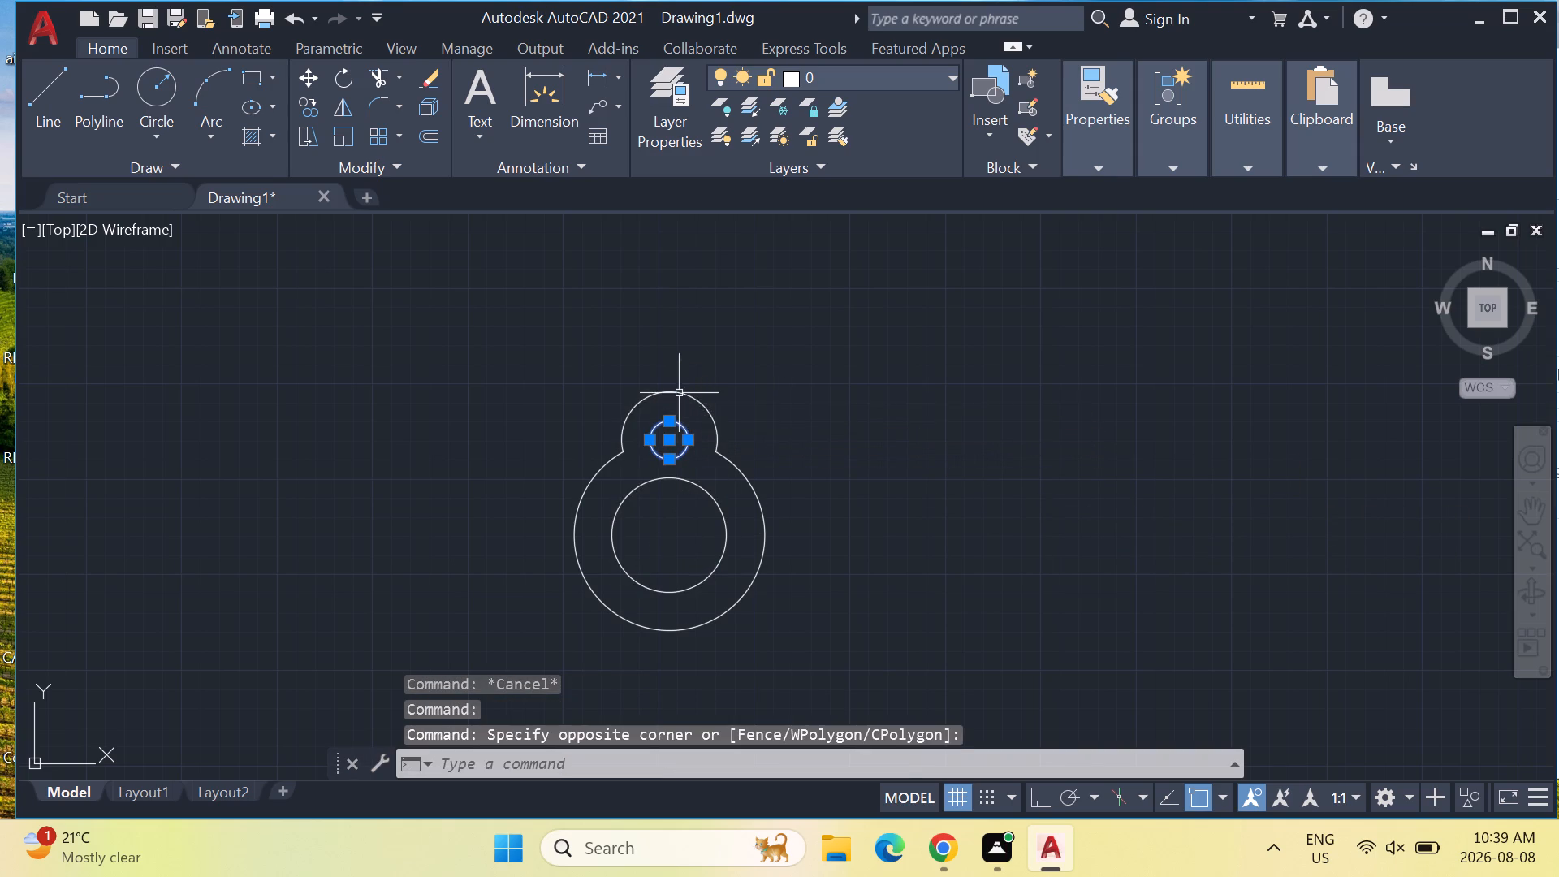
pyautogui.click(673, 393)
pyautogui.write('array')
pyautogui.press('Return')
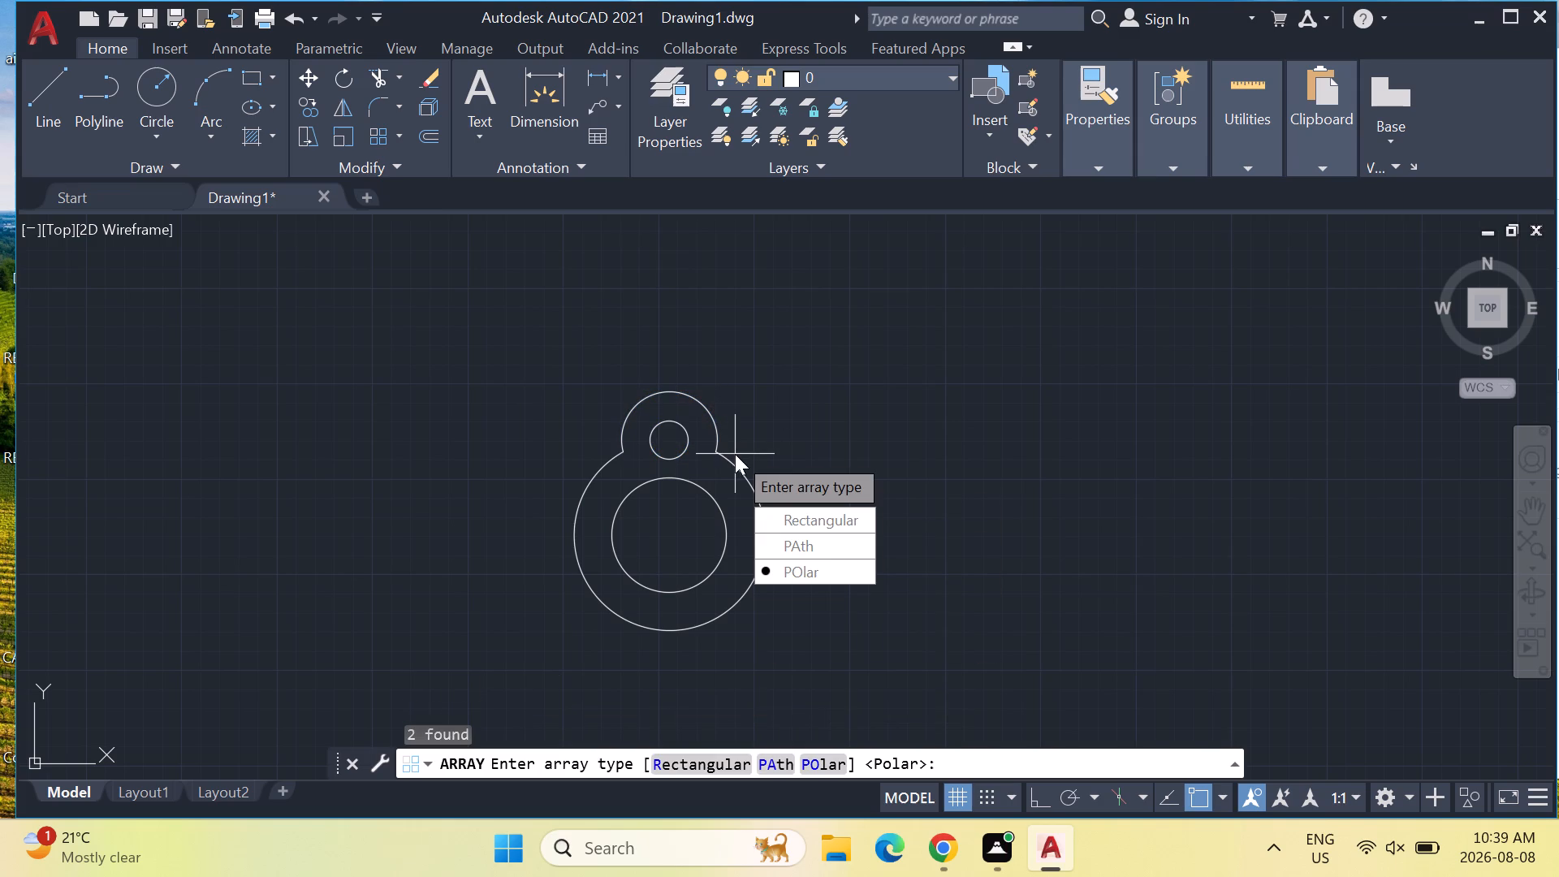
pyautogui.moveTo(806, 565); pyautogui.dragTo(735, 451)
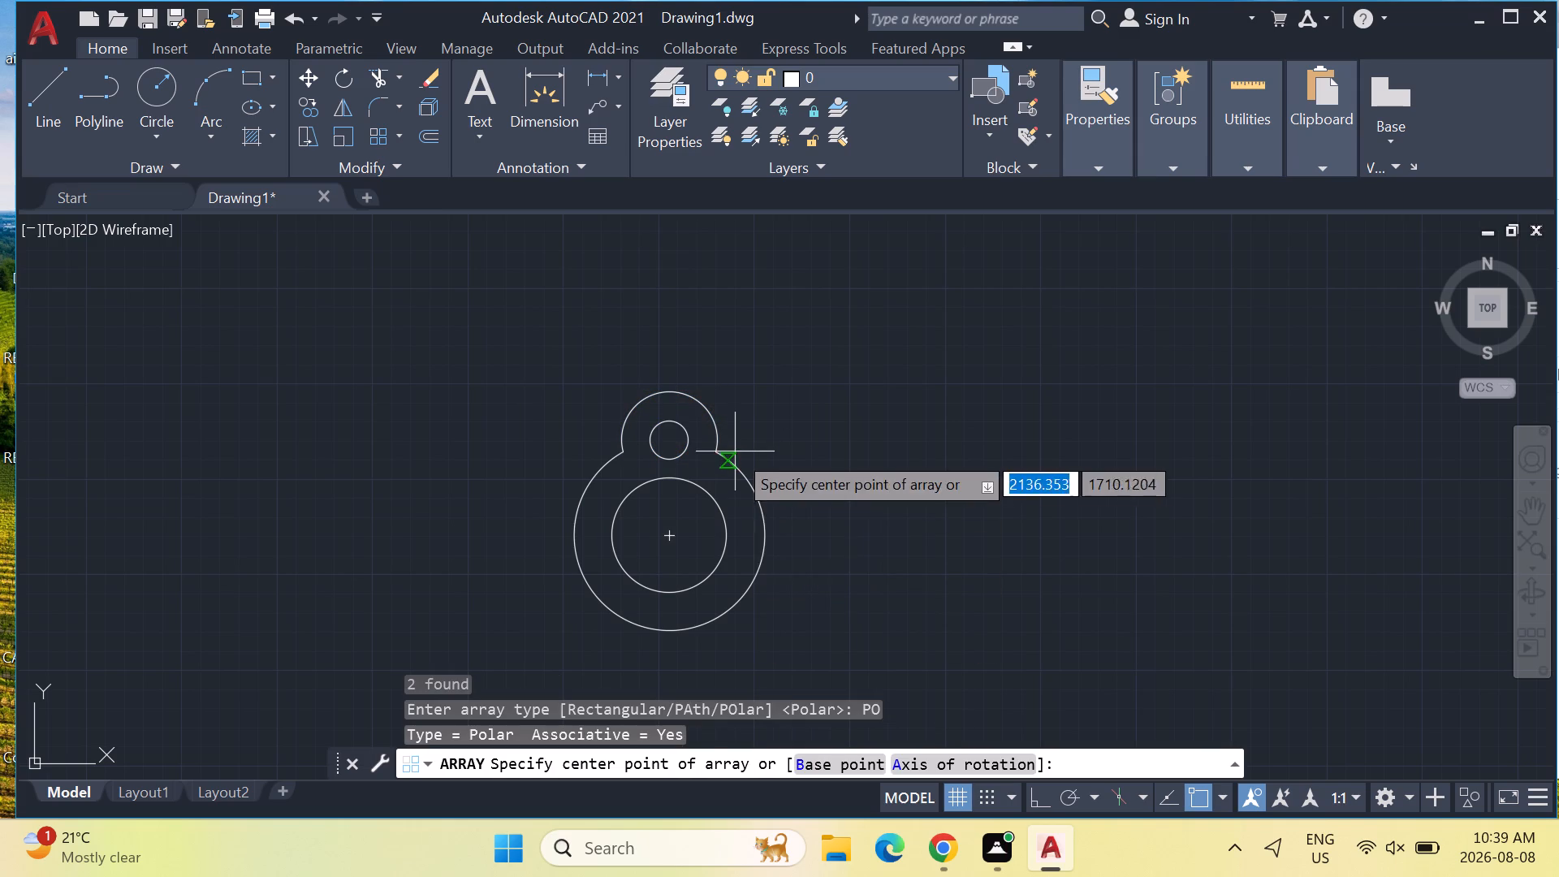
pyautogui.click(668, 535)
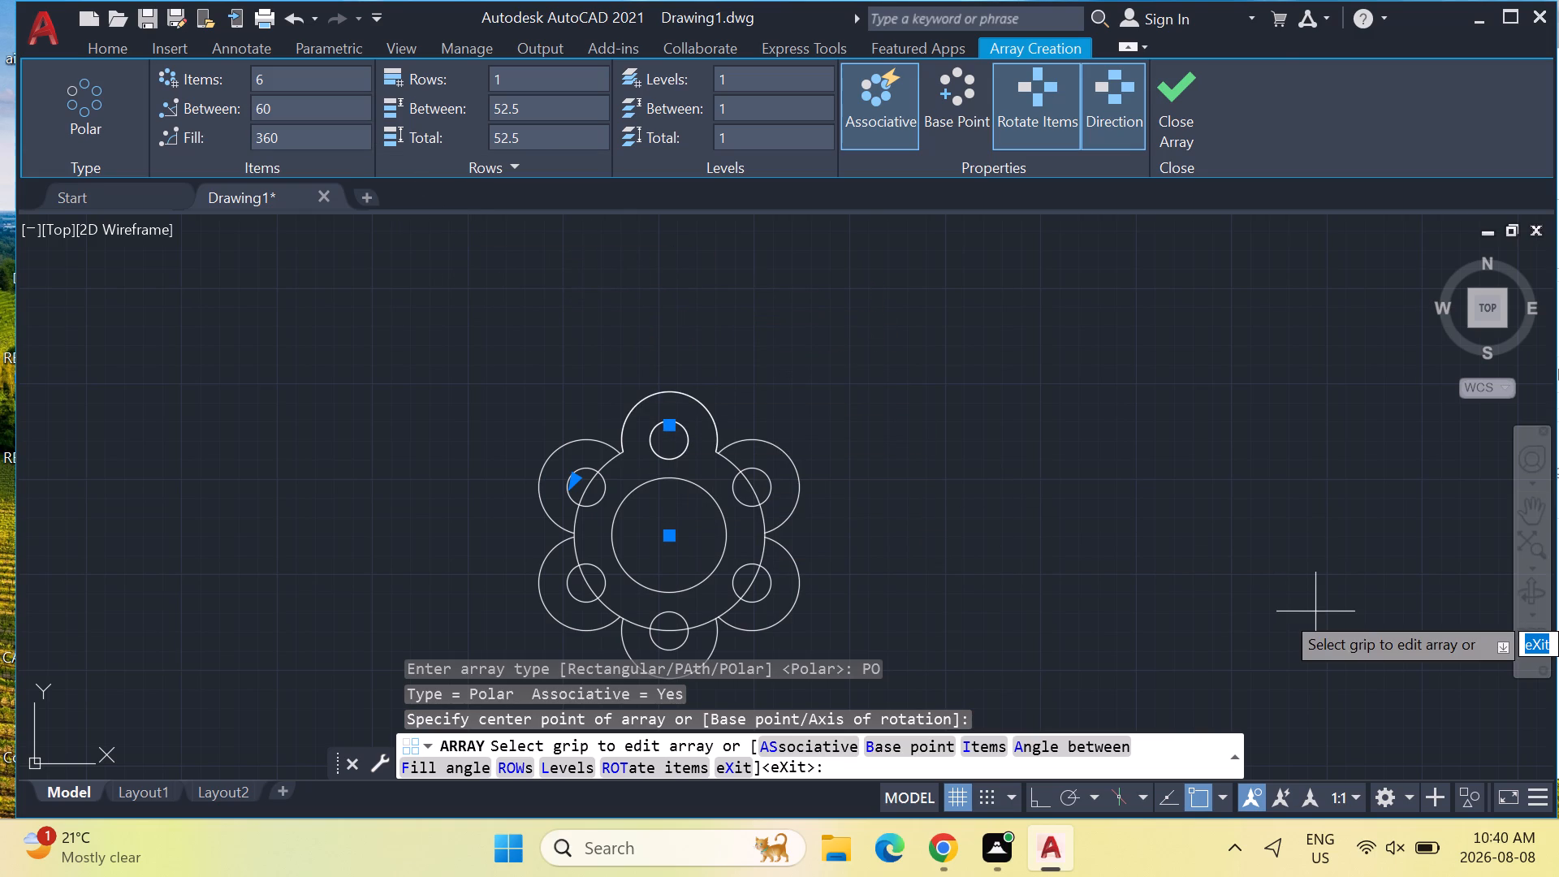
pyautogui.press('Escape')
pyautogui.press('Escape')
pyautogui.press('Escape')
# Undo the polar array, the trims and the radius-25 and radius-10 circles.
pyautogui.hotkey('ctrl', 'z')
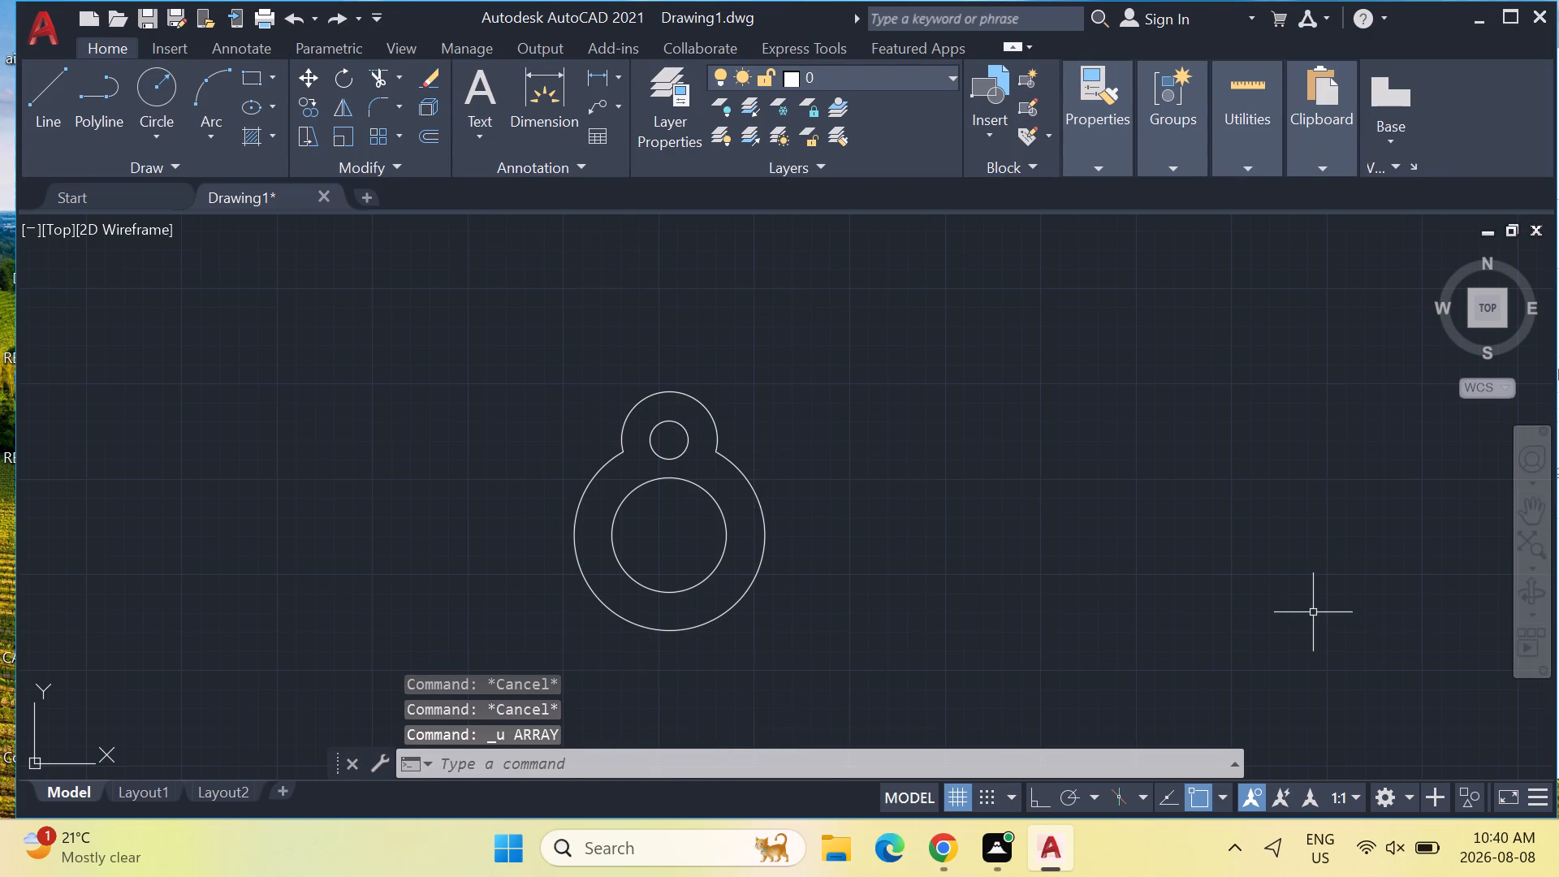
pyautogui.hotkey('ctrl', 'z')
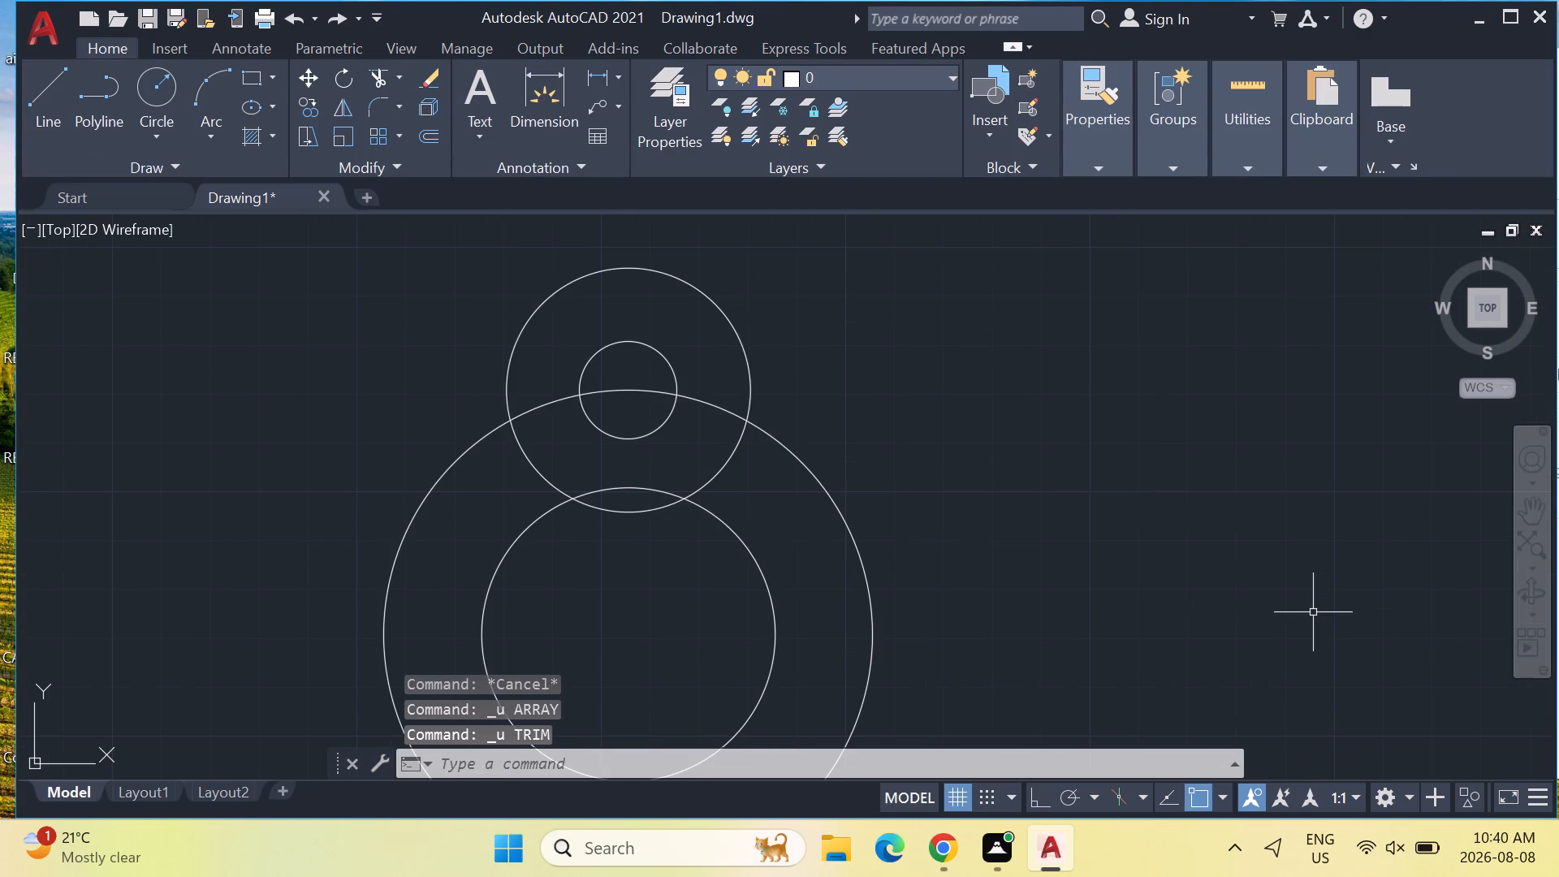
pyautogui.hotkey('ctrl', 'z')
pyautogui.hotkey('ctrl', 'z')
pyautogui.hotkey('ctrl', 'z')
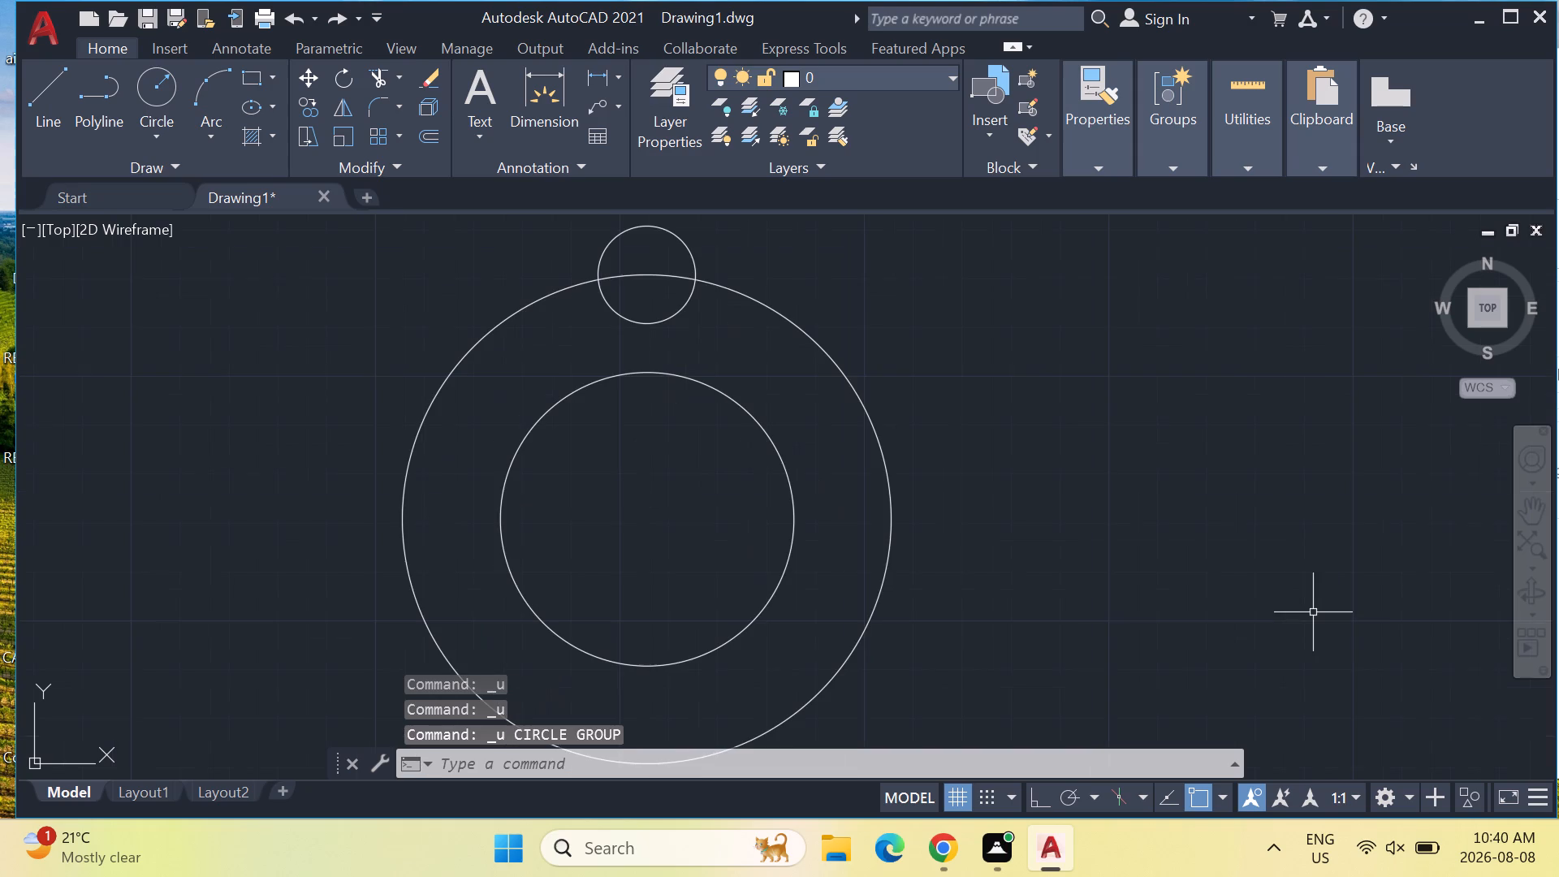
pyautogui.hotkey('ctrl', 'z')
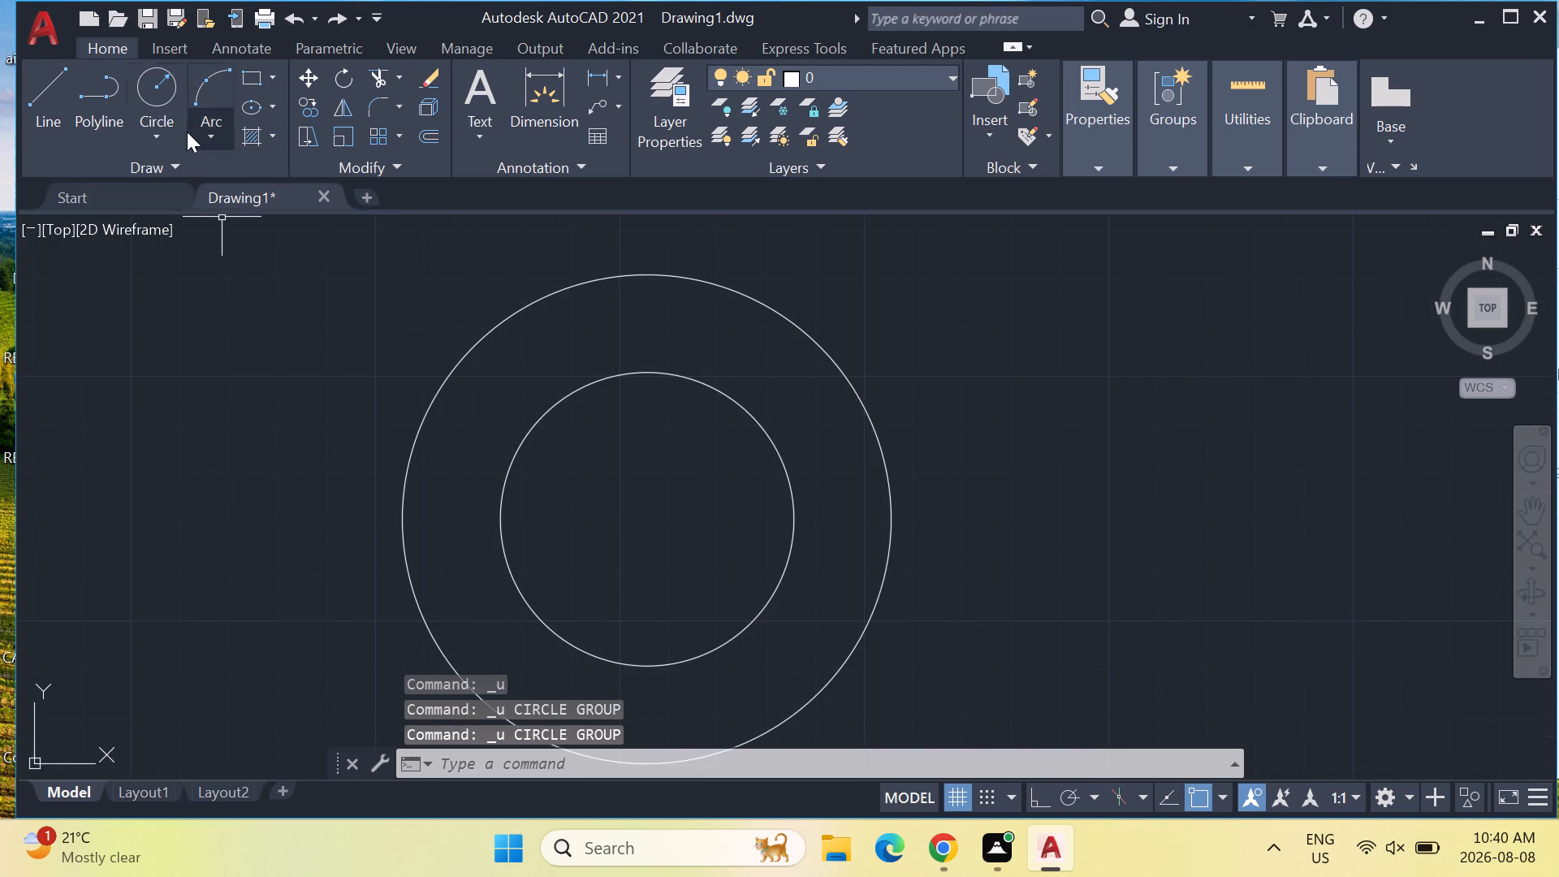
# Draw a radius-5 circle centred on the top quadrant point of the radius-50 circle.
pyautogui.click(166, 102)
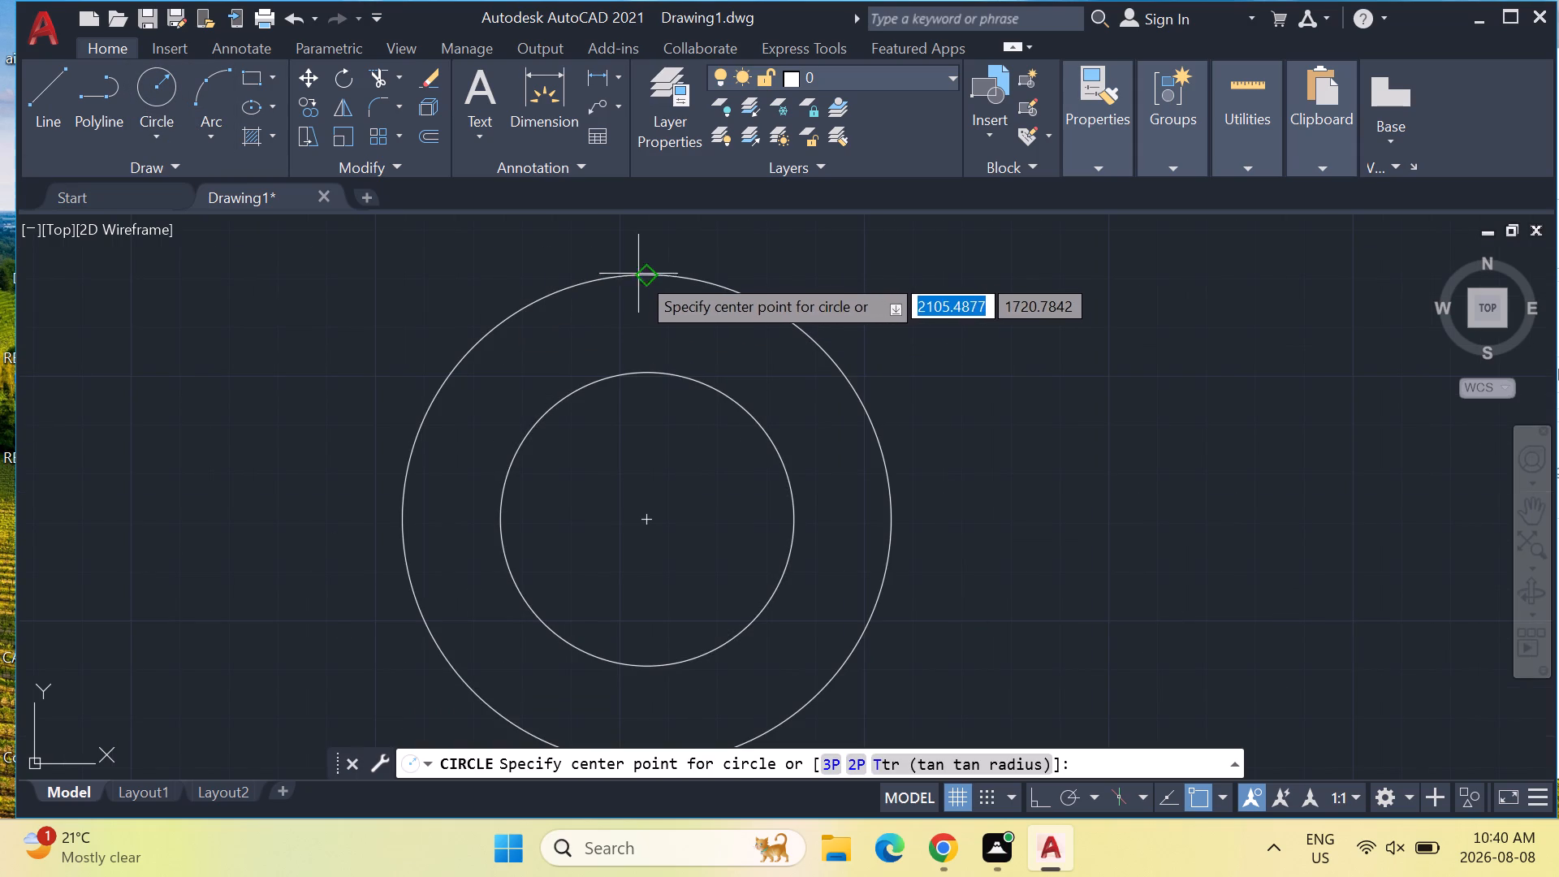
pyautogui.click(641, 274)
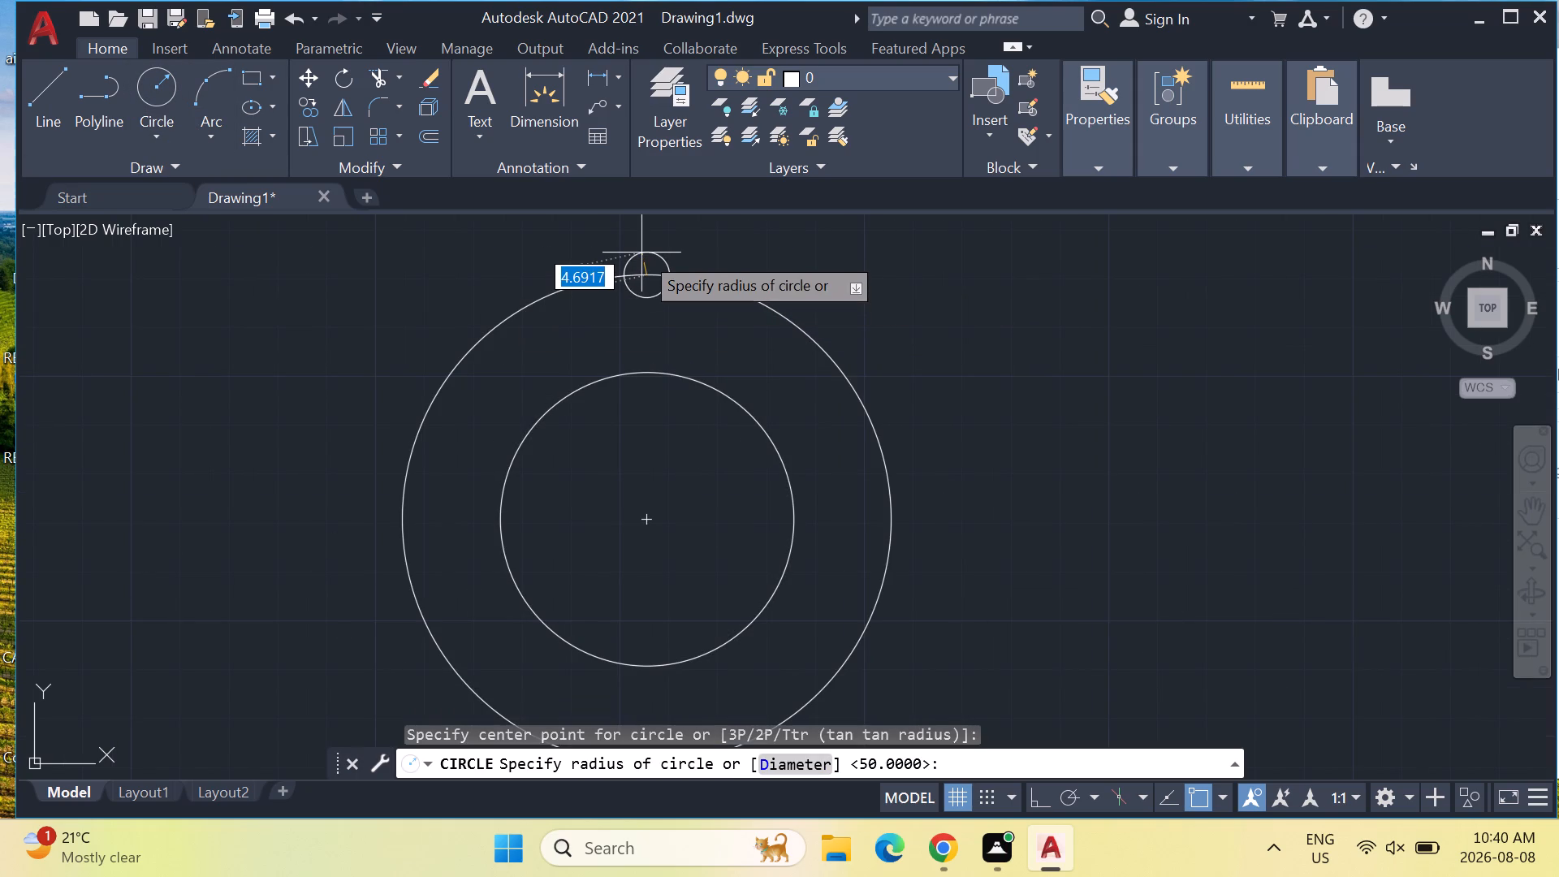
pyautogui.press('5')
pyautogui.press('Return')
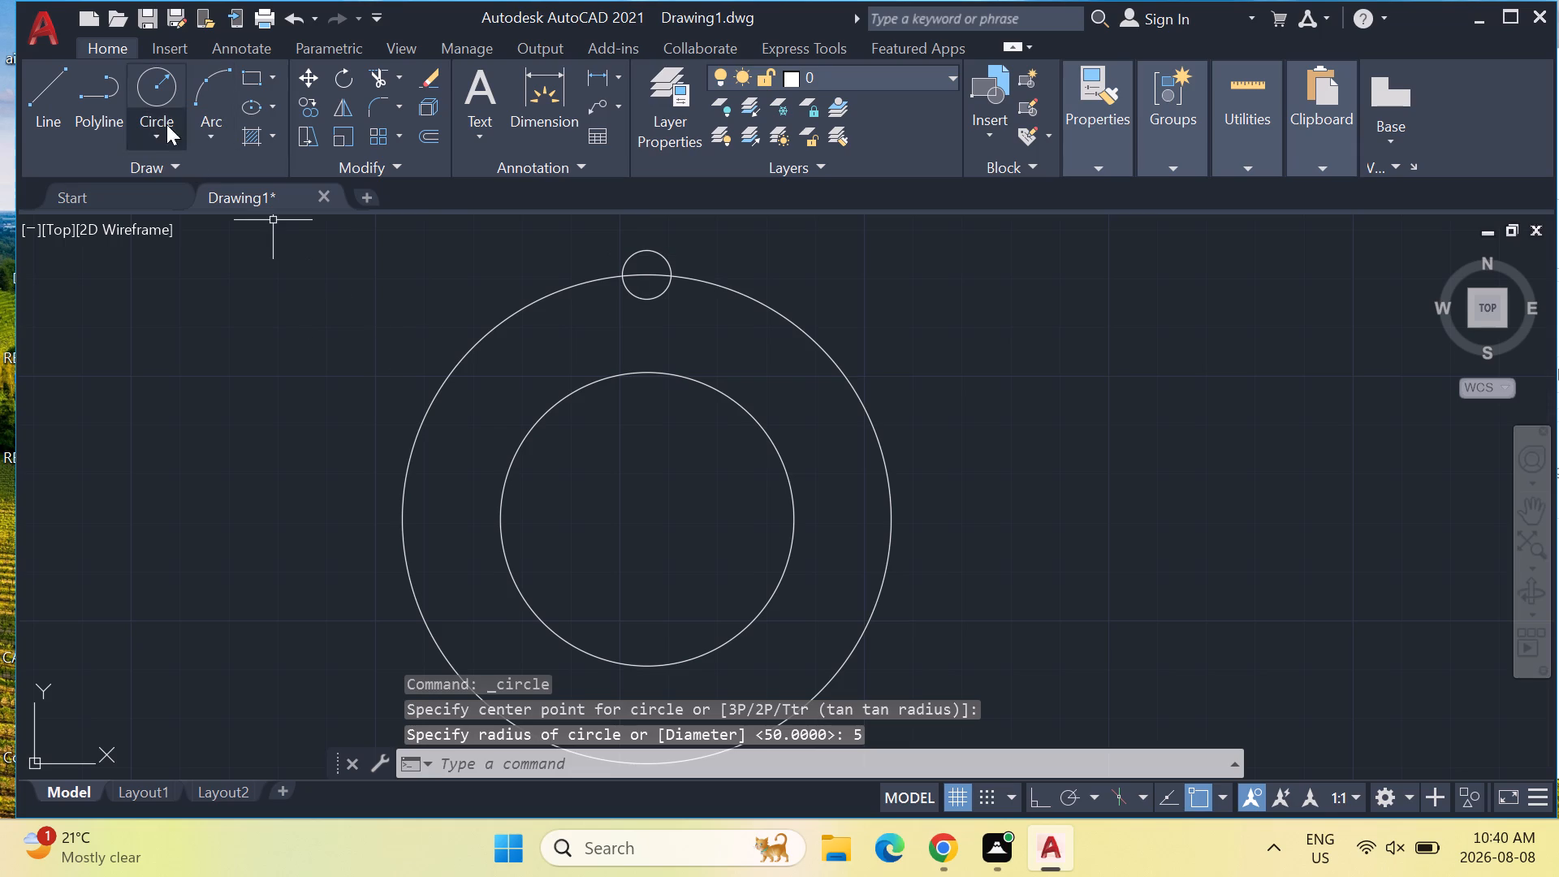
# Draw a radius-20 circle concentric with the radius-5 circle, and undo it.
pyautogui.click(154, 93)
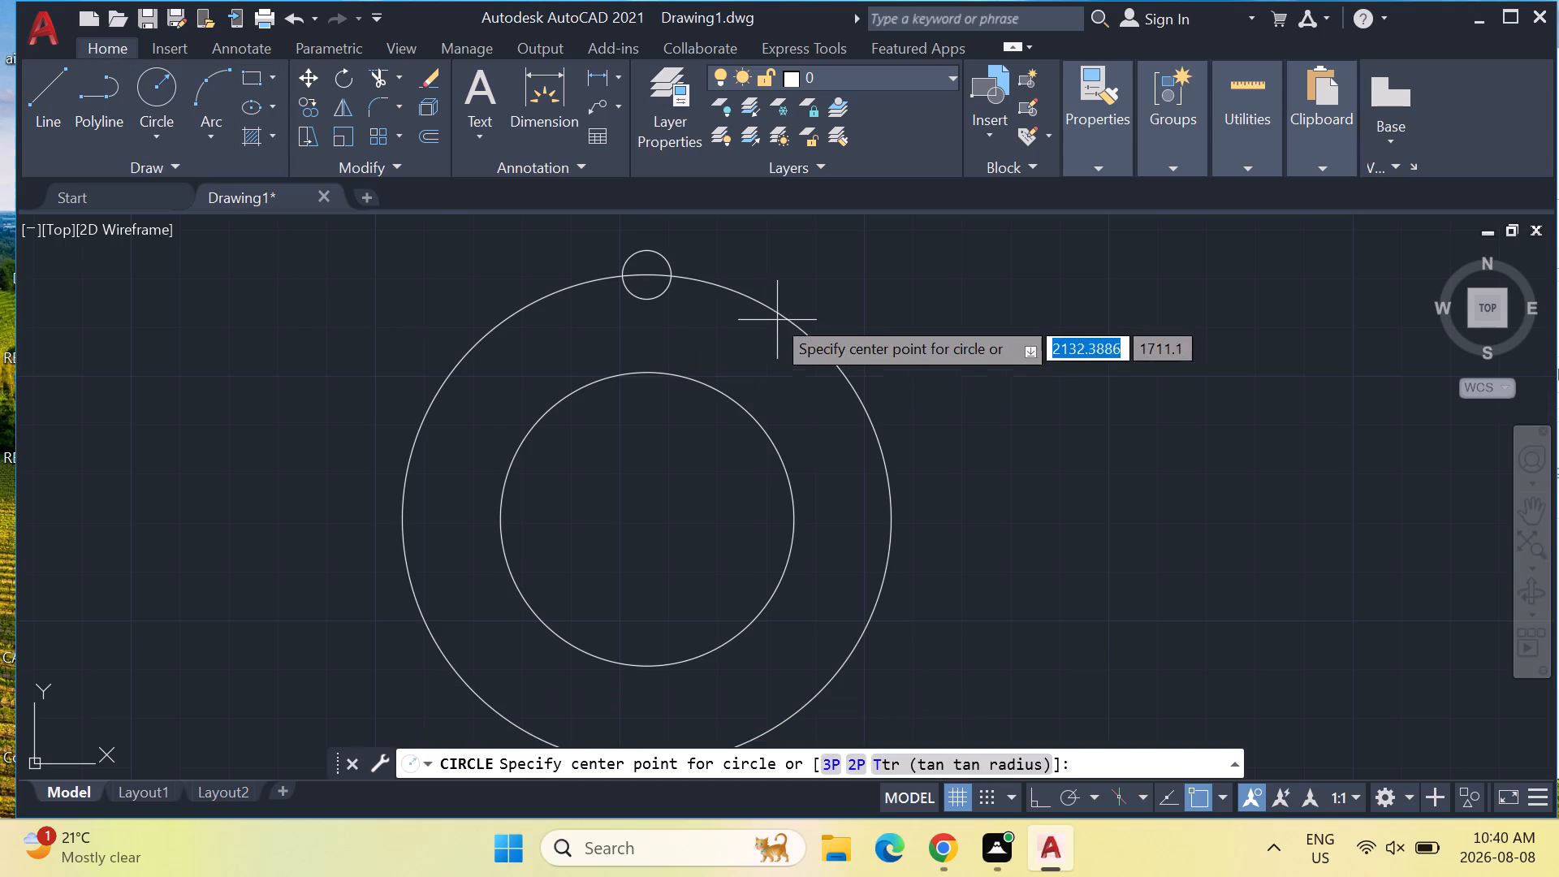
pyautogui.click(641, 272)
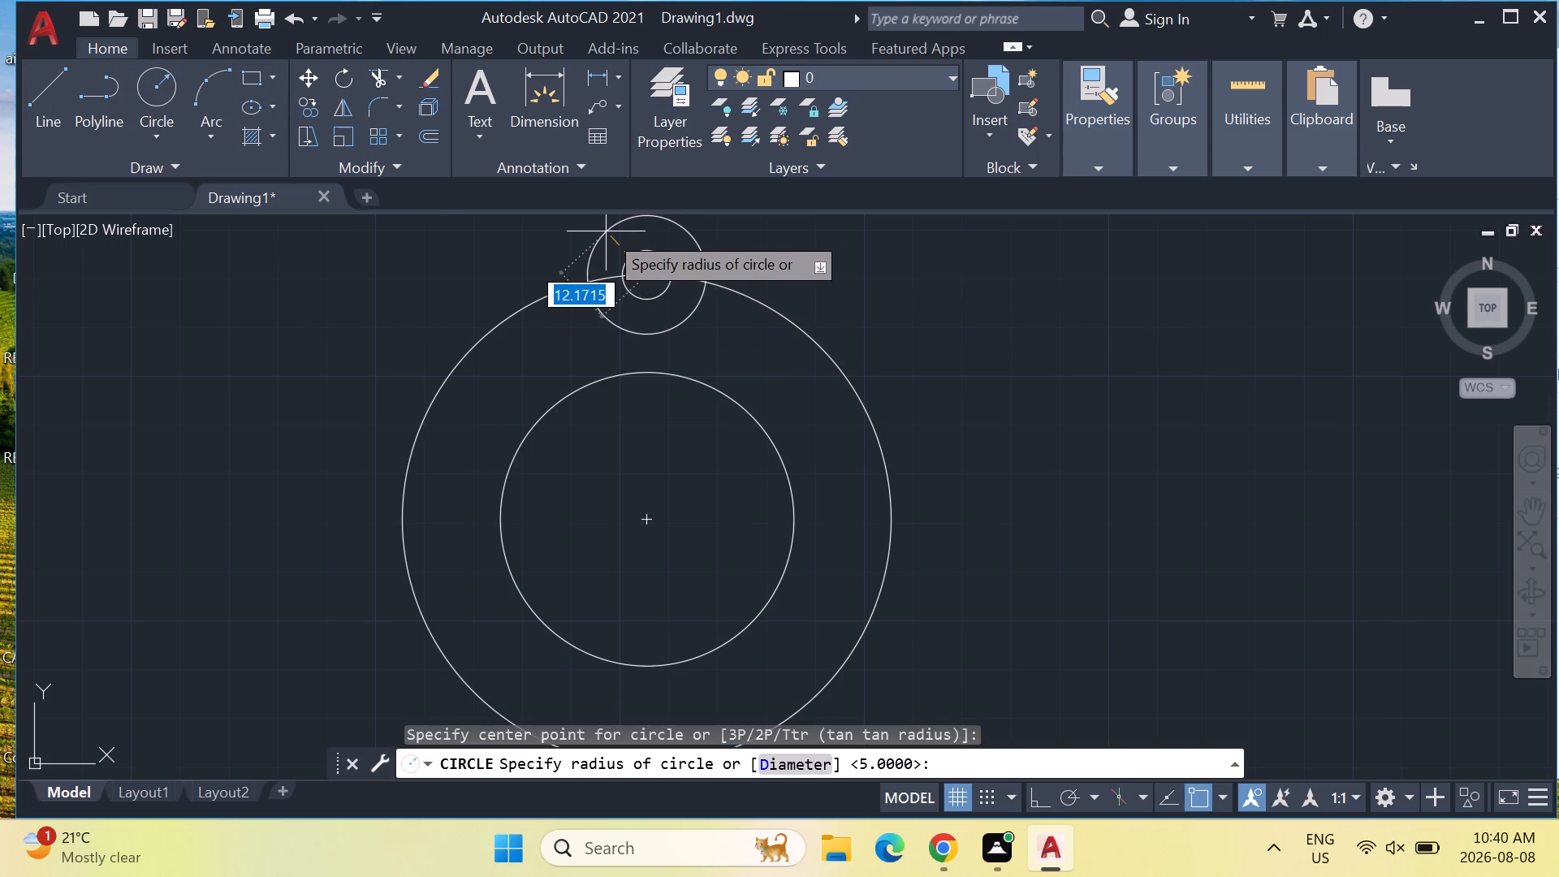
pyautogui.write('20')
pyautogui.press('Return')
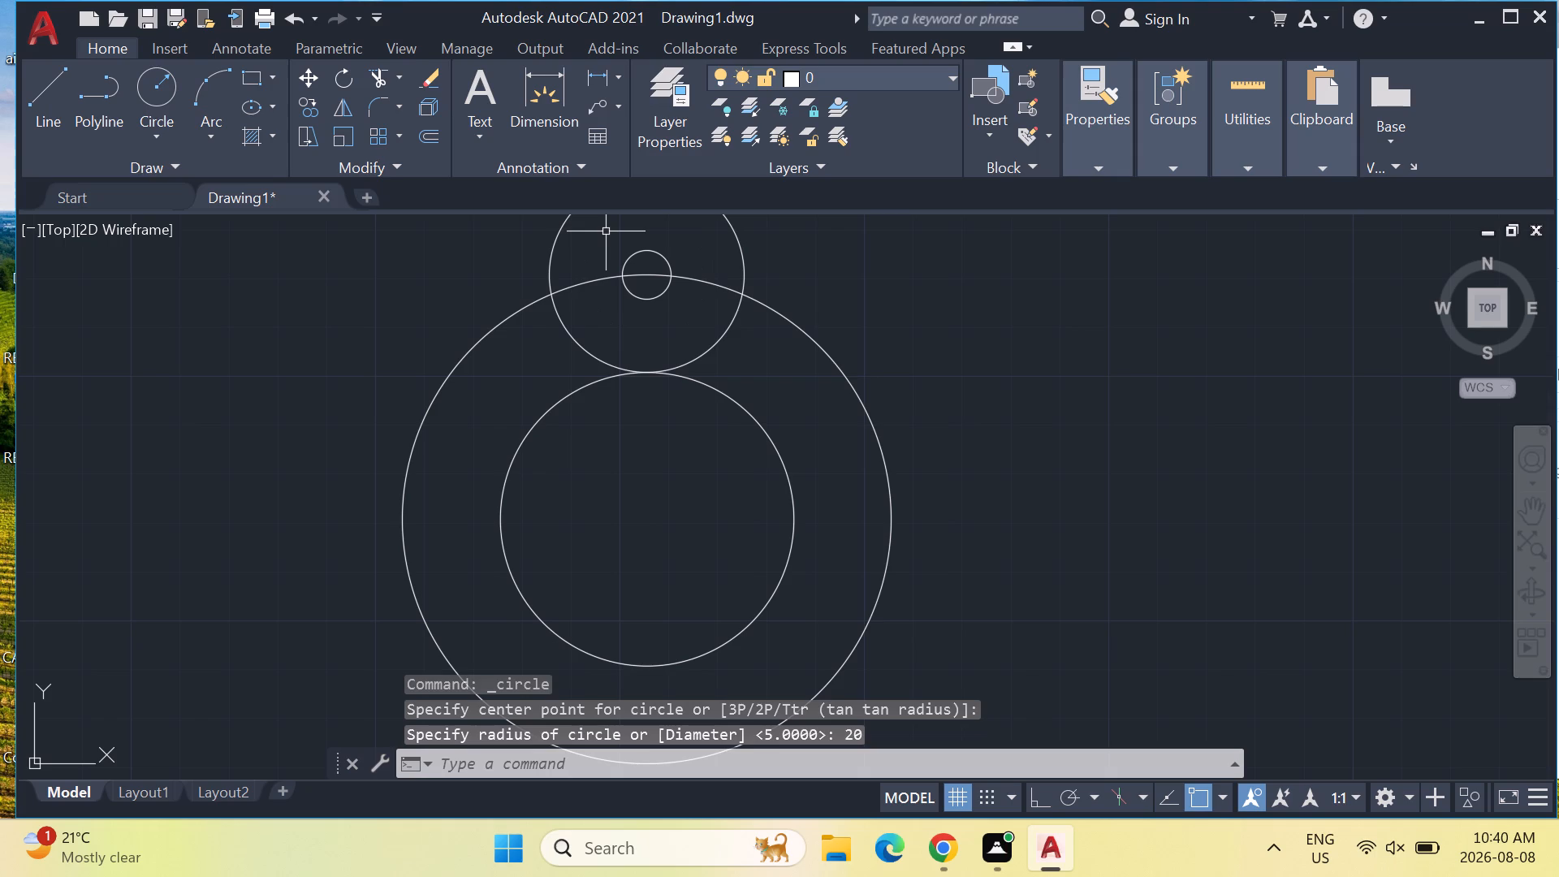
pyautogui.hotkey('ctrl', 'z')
# Draw a radius-15 circle concentric with the radius-5 circle at the top of the radius-50 circle.
pyautogui.click(168, 100)
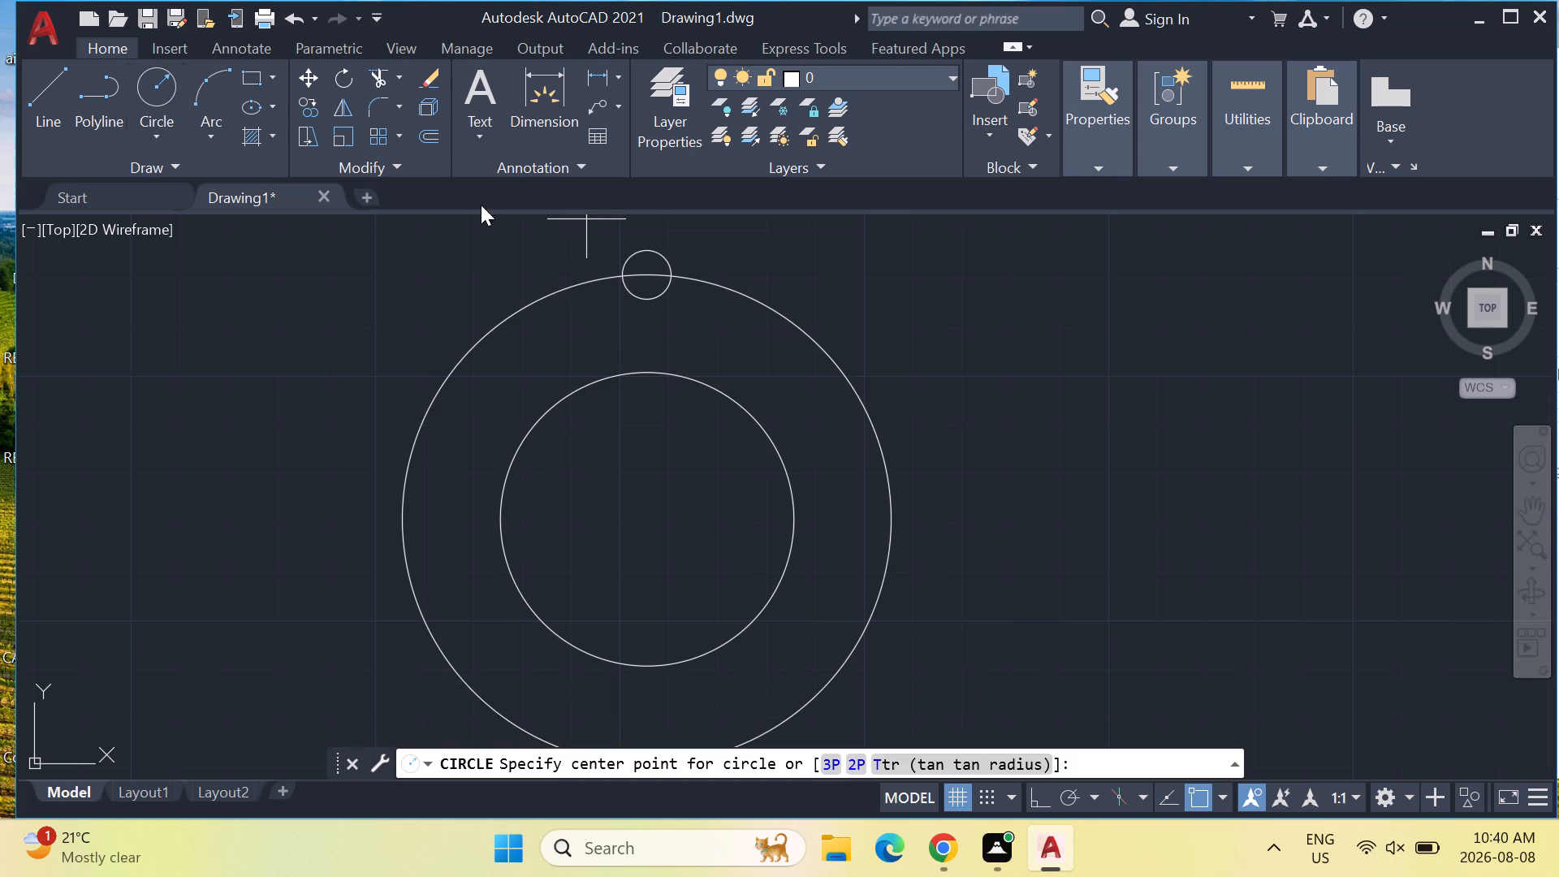
pyautogui.click(641, 277)
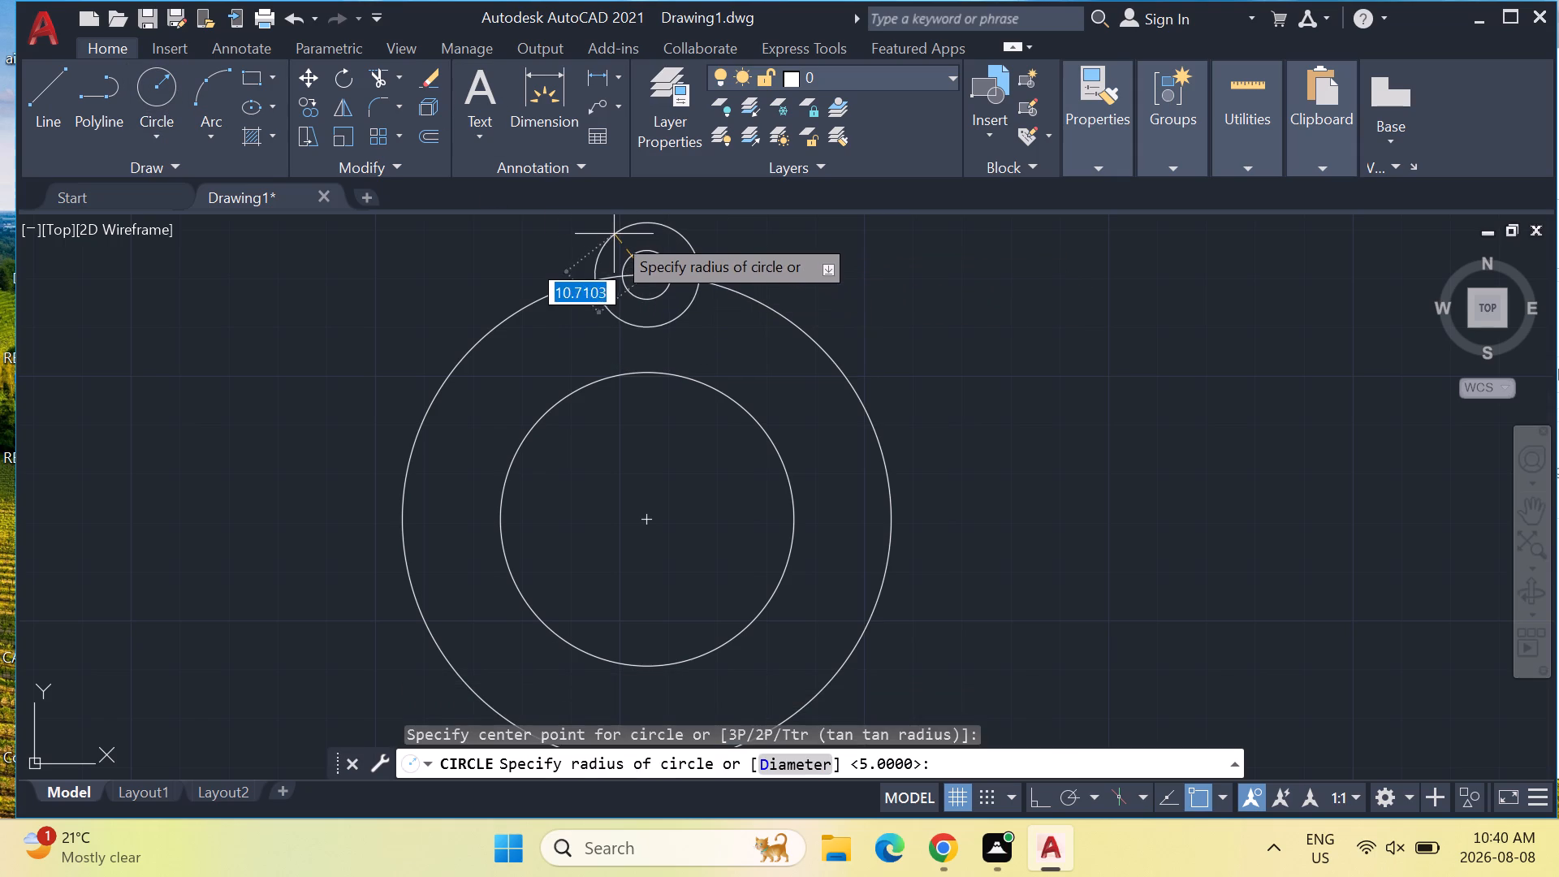
pyautogui.write('15')
pyautogui.press('Return')
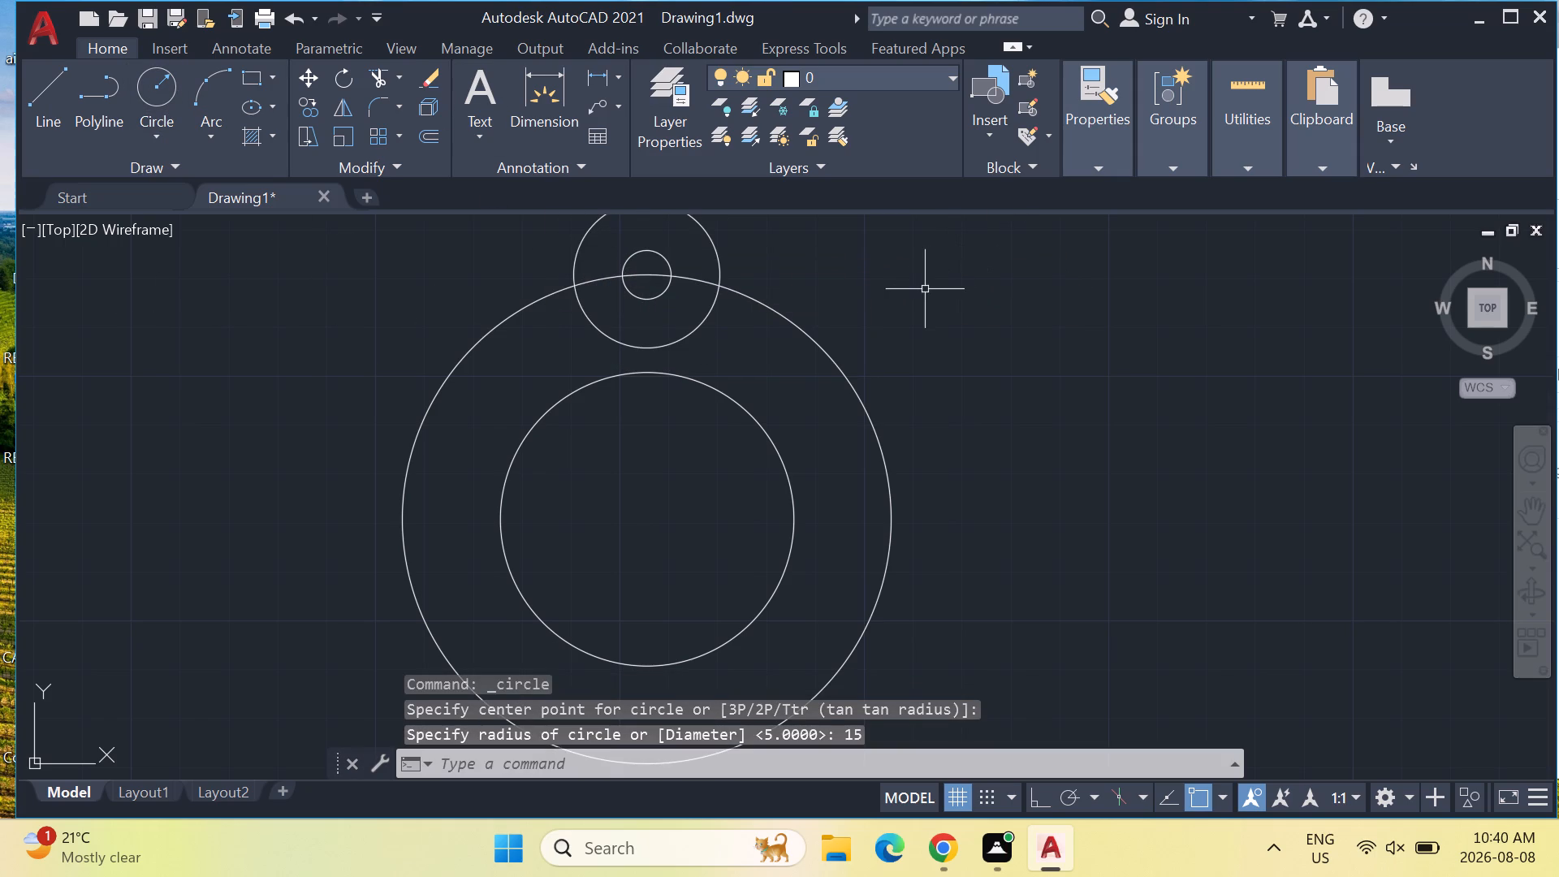
# Trim away the lower part of the radius-15 circle inside the radius-50 circle, keeping the radius-5 circle whole.
pyautogui.write('trim')
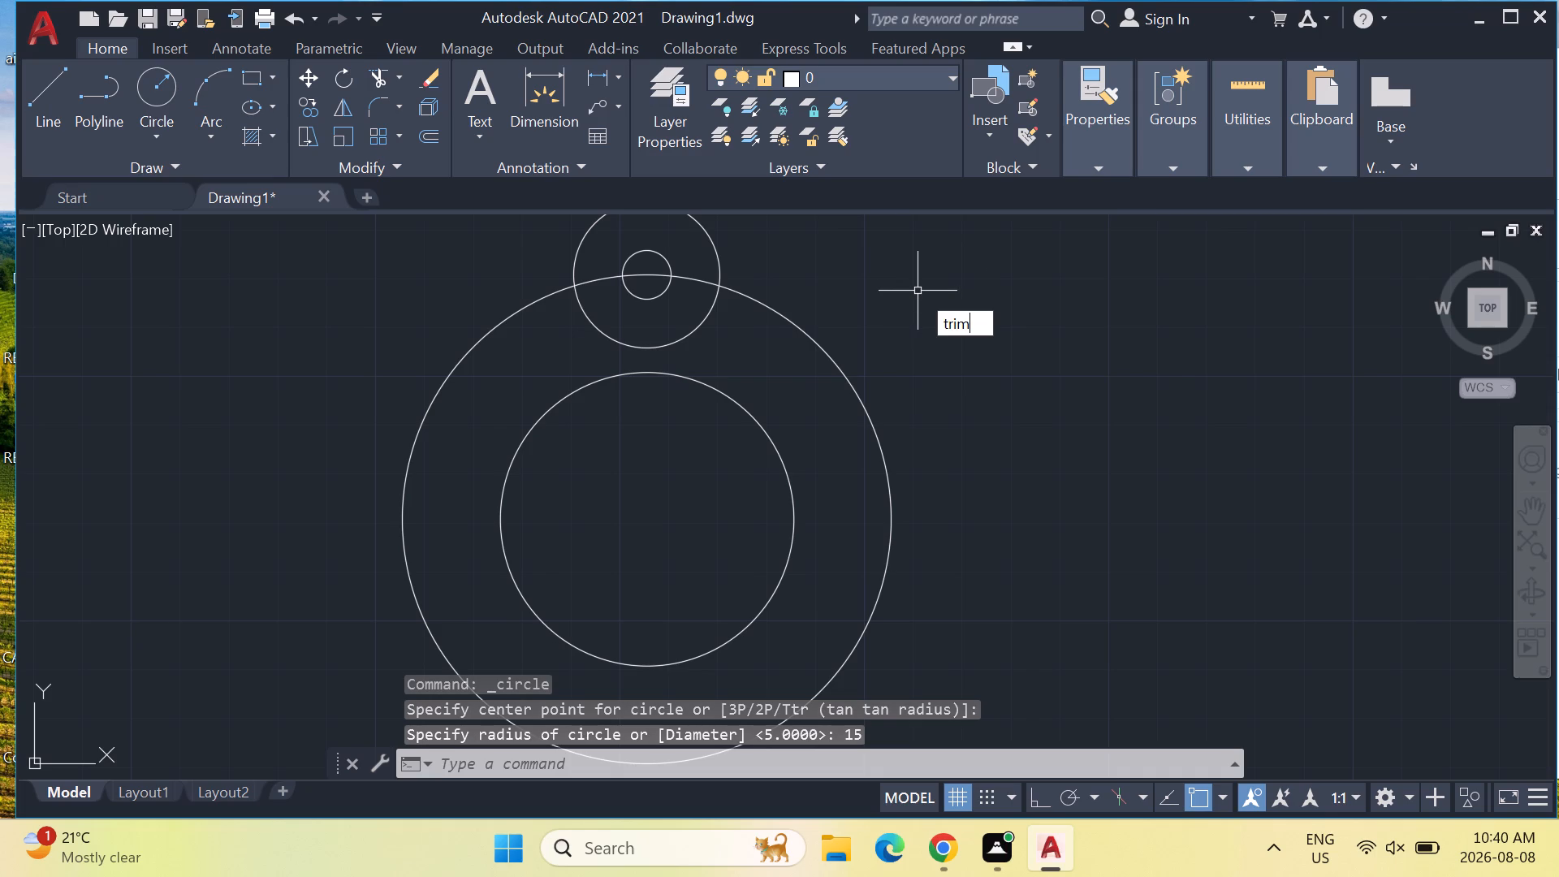
pyautogui.press('Return')
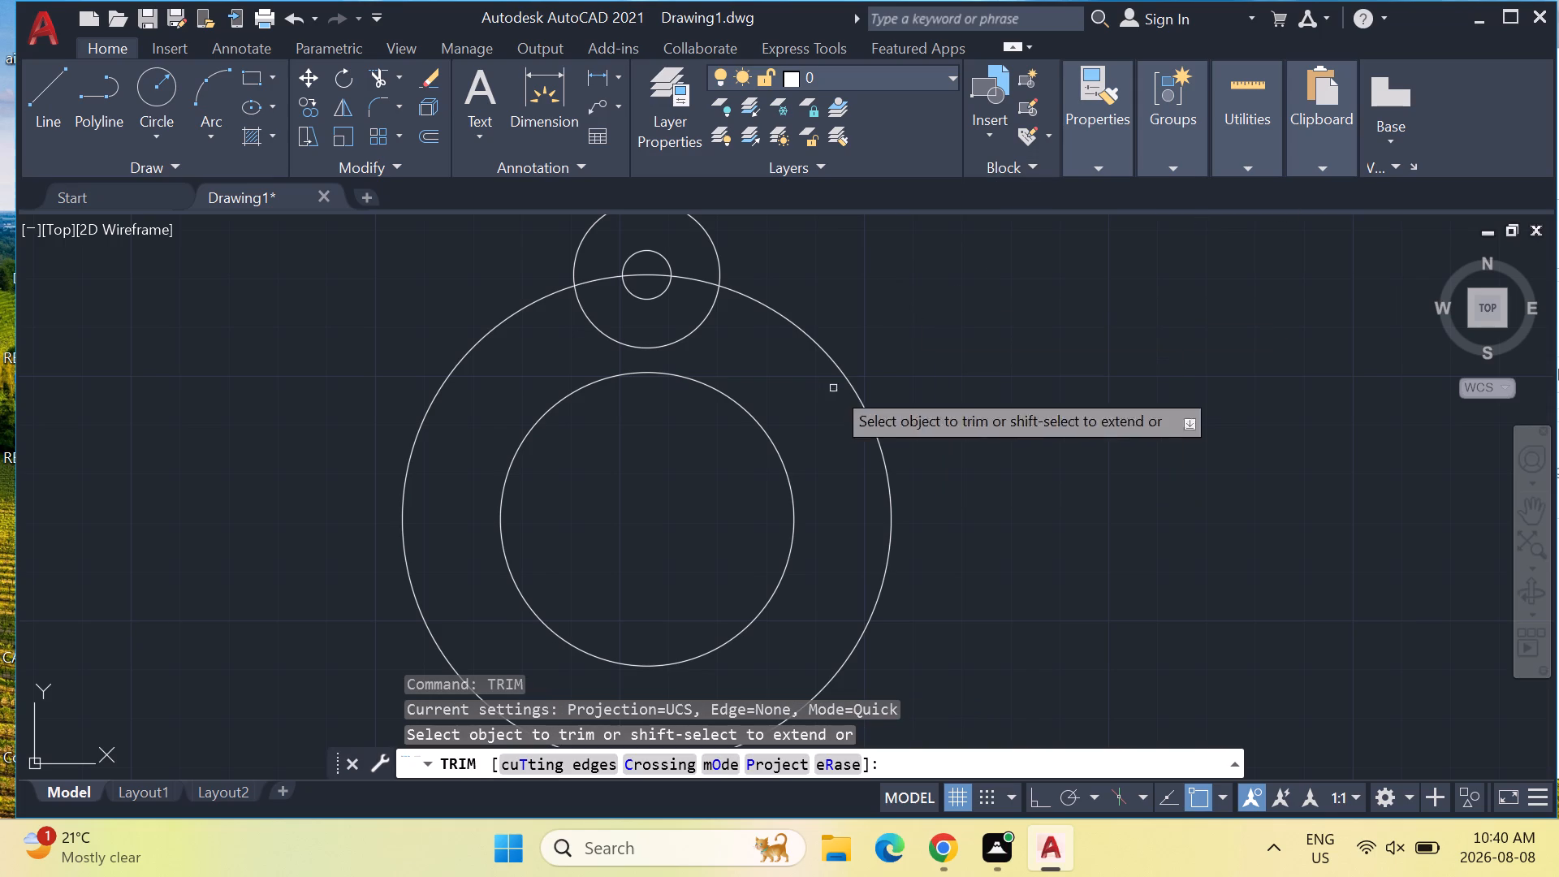
pyautogui.click(639, 346)
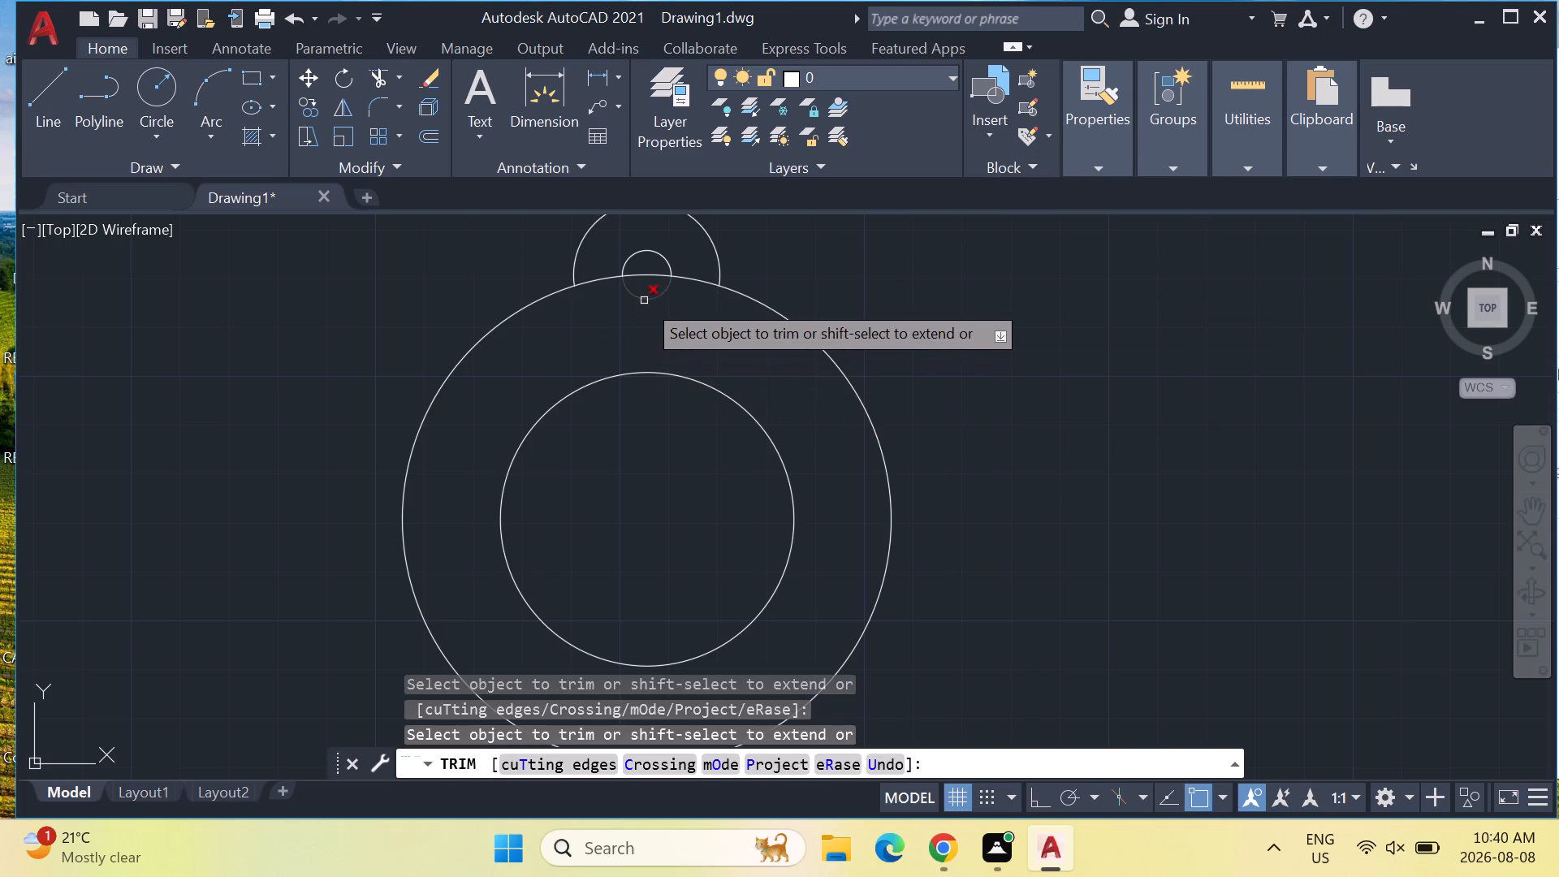
pyautogui.click(645, 300)
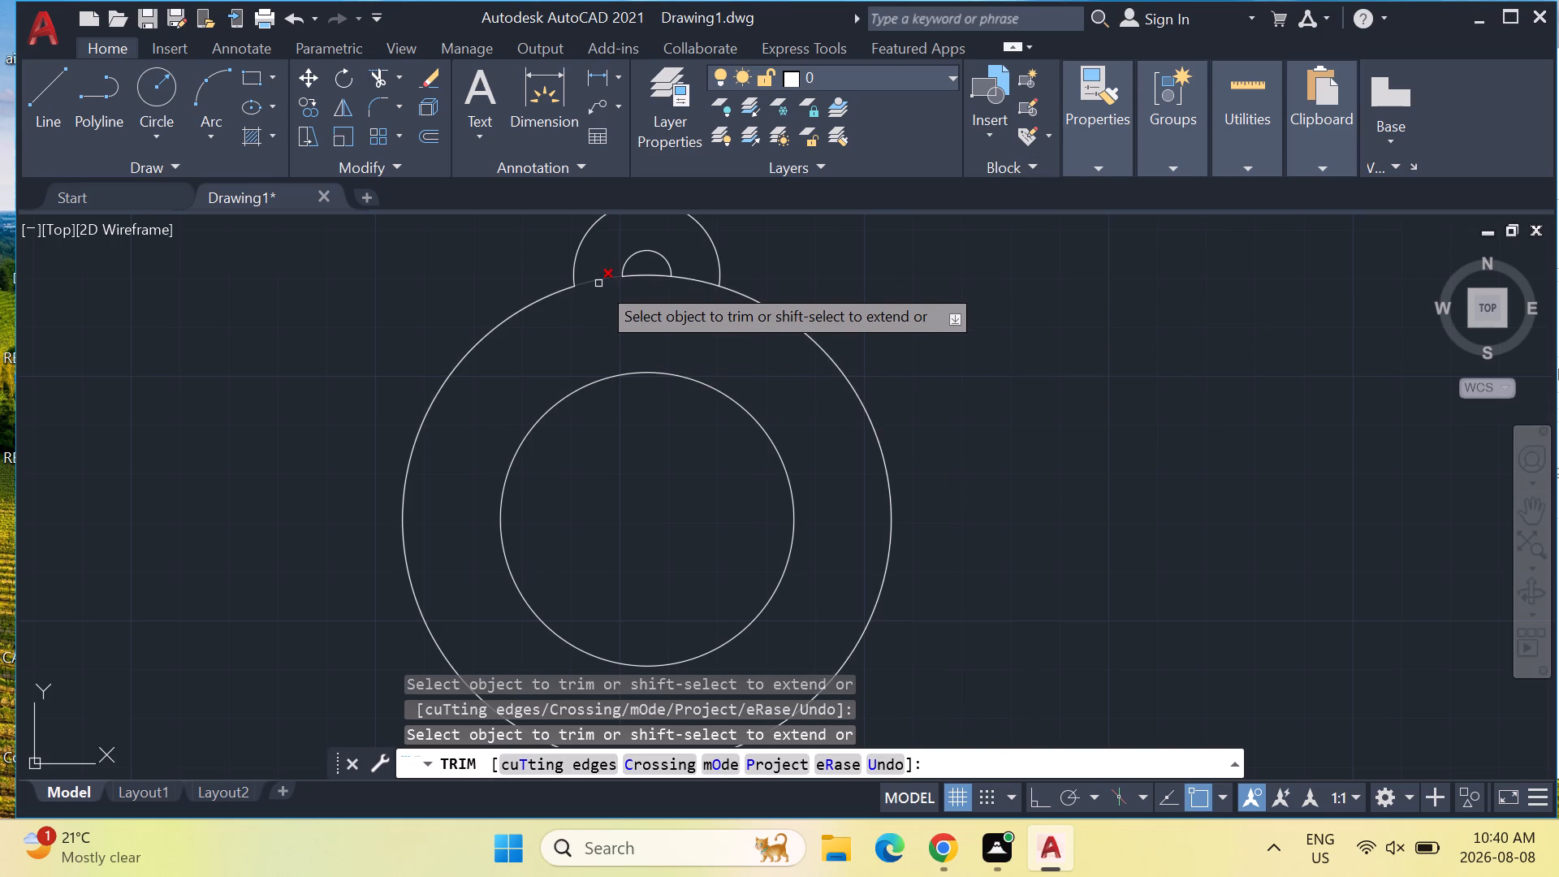
pyautogui.hotkey('ctrl', 'z')
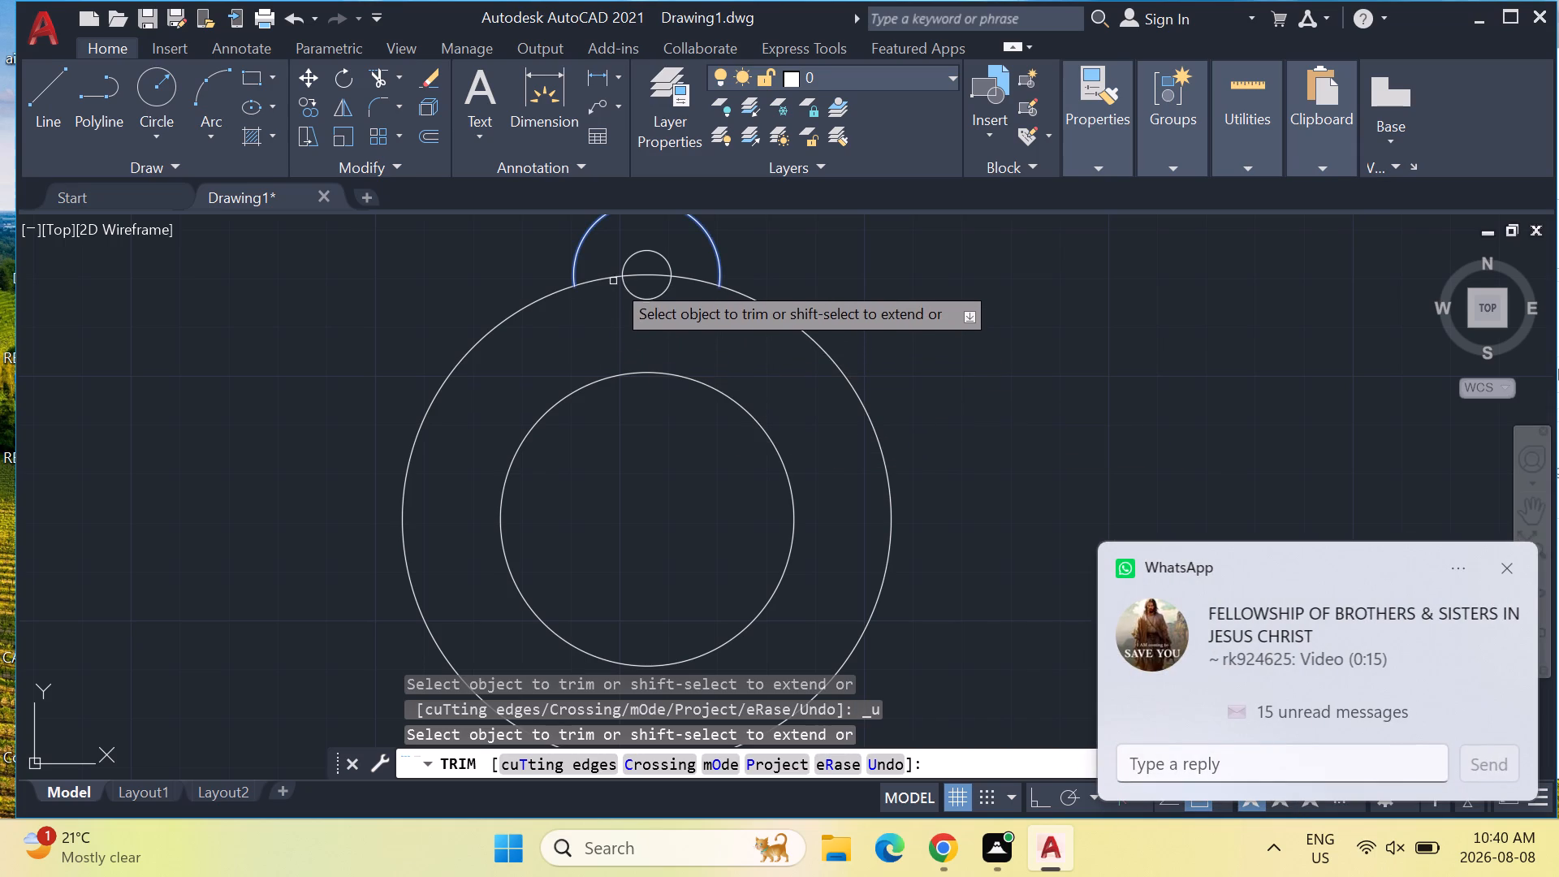
# Trim away all pieces of the radius-50 circle's arc that lie inside the radius-15 lobe, including within the radius-5 circle.
pyautogui.click(611, 274)
pyautogui.click(645, 274)
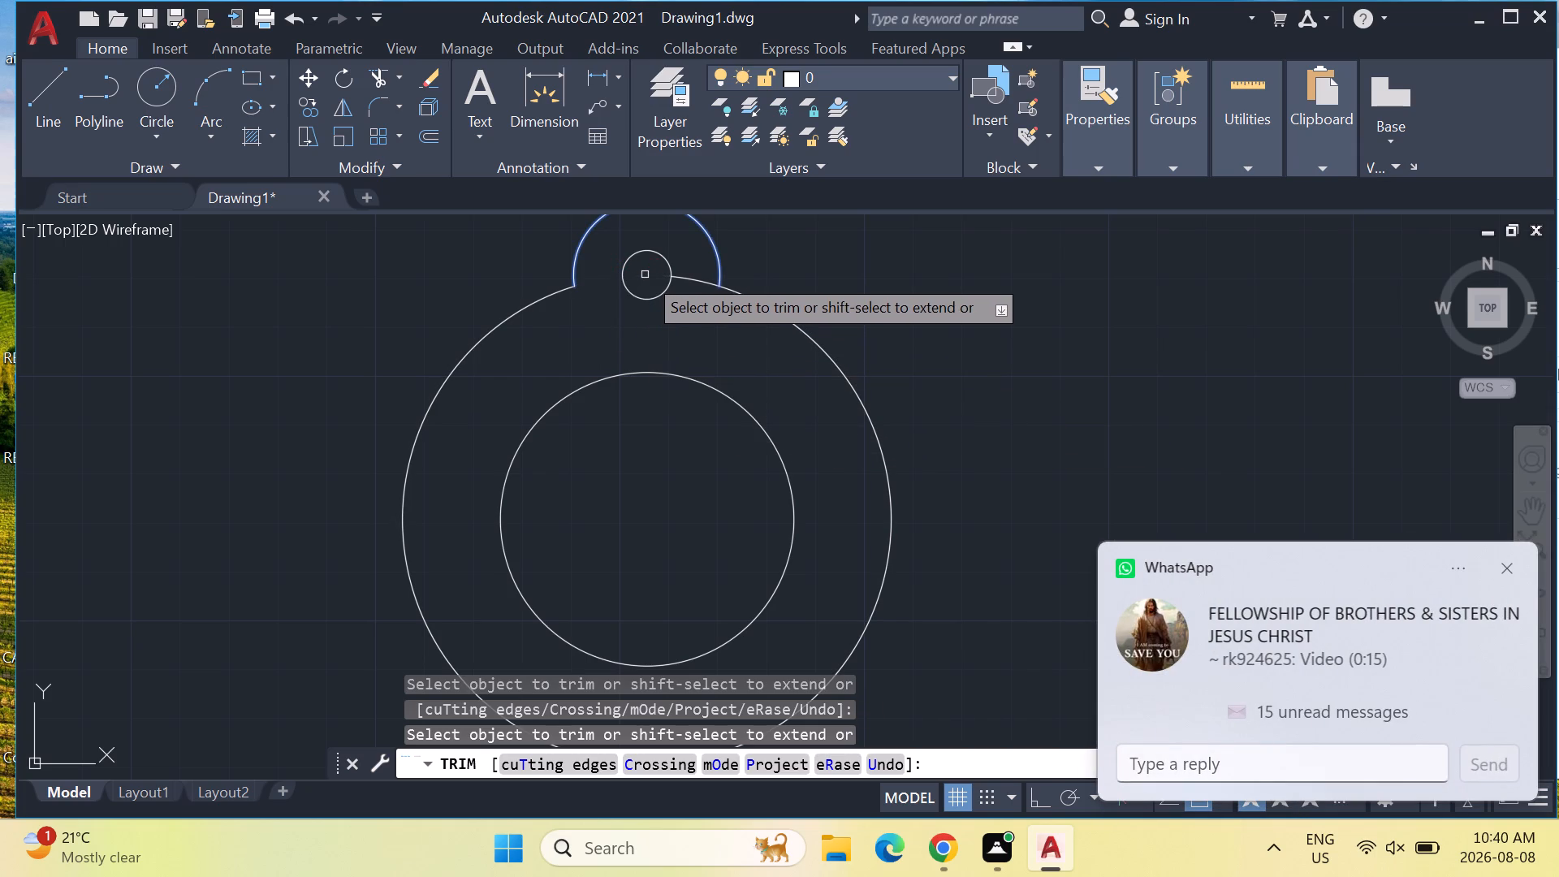
pyautogui.click(699, 278)
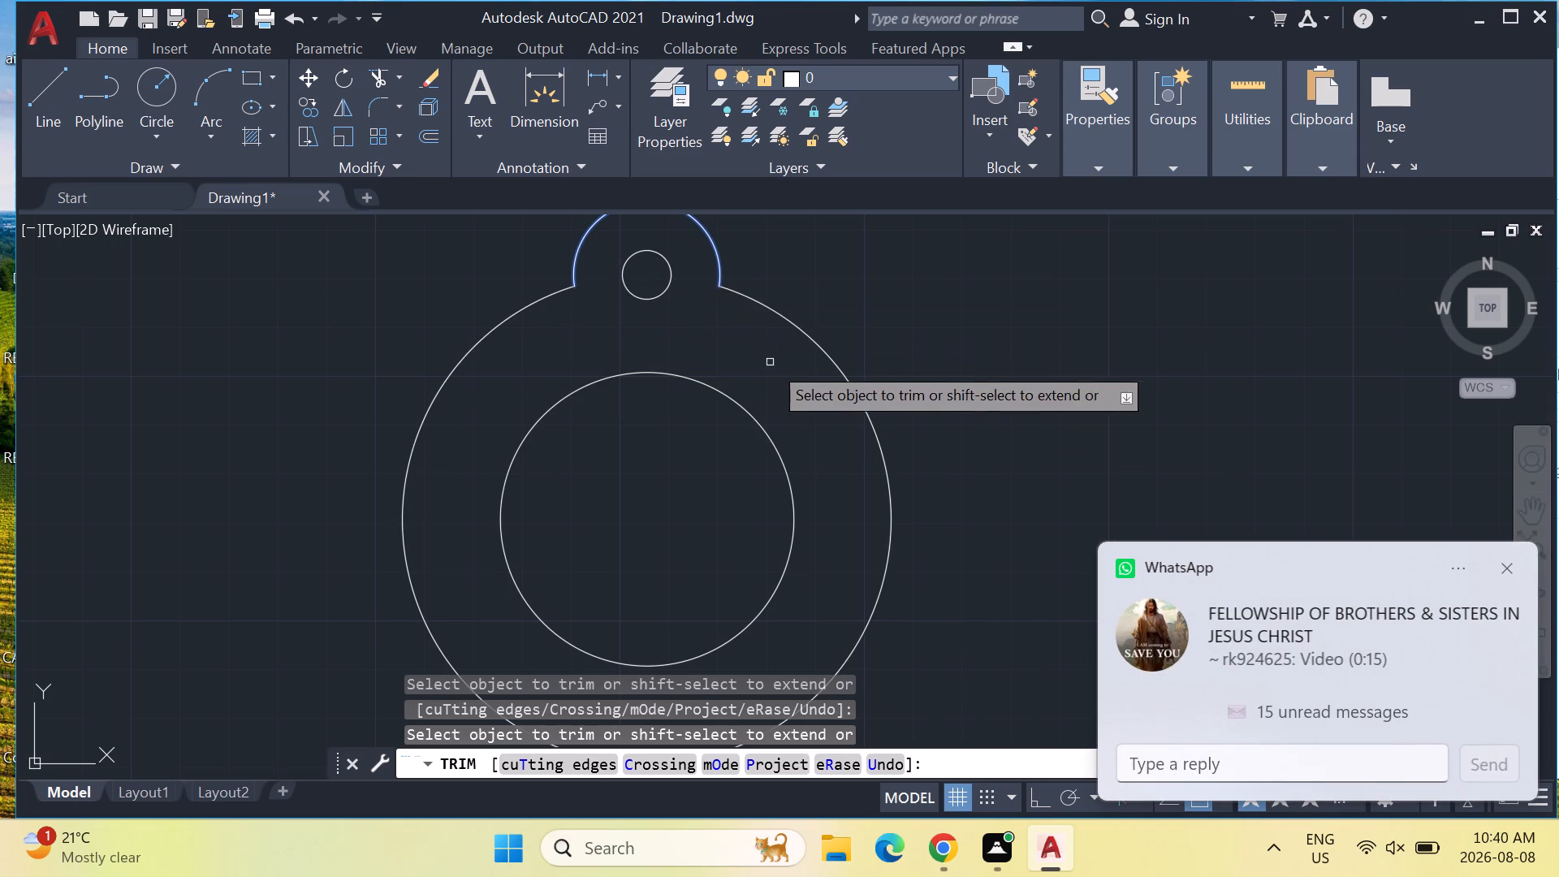
pyautogui.press('Escape')
pyautogui.press('Escape')
pyautogui.press('Escape')
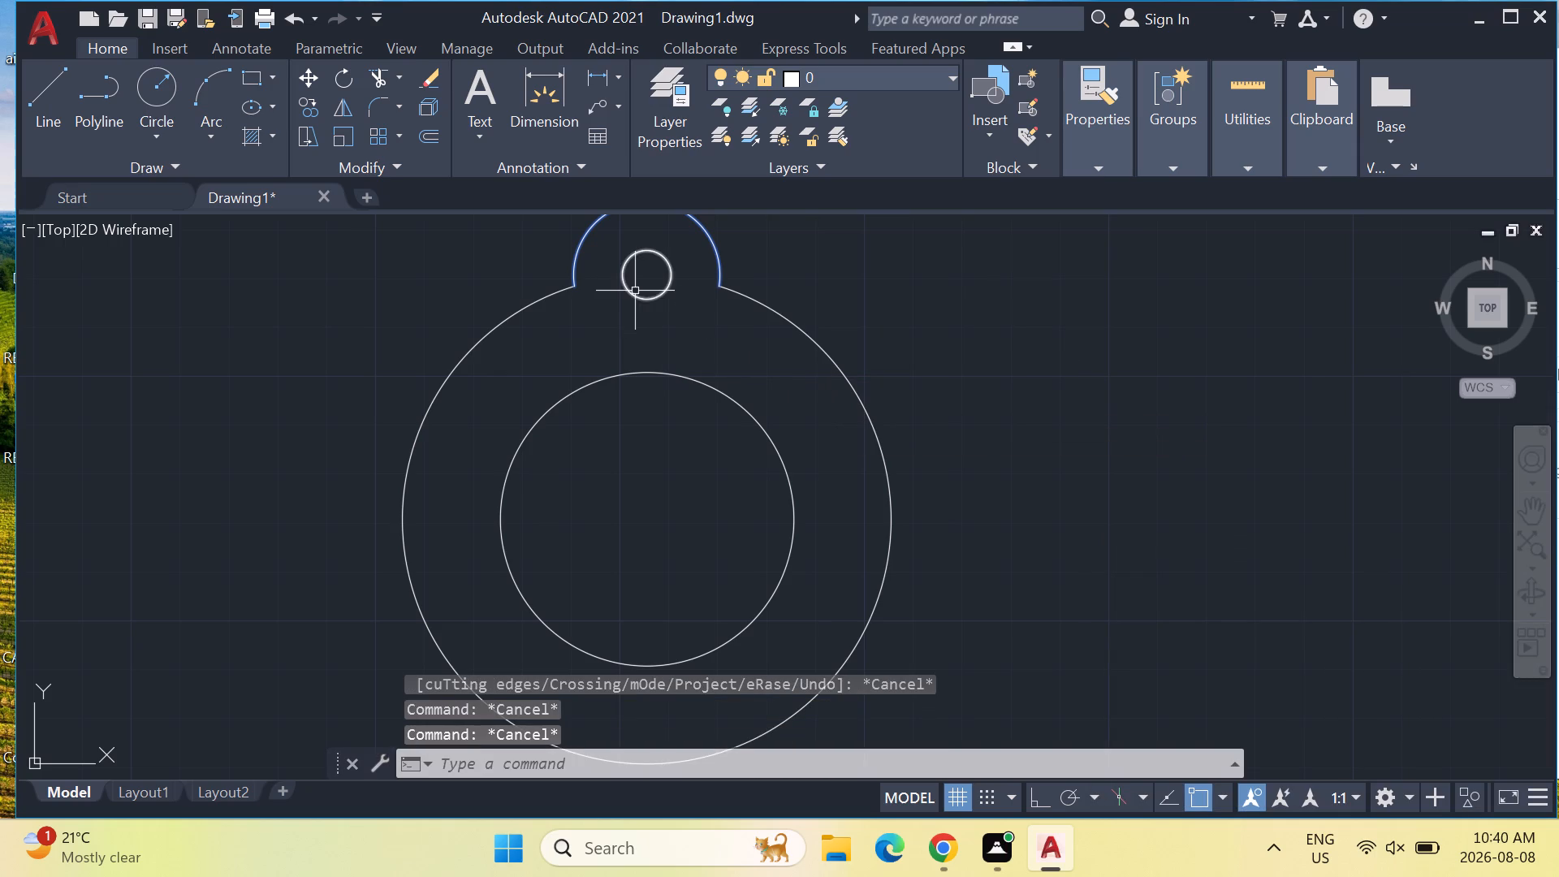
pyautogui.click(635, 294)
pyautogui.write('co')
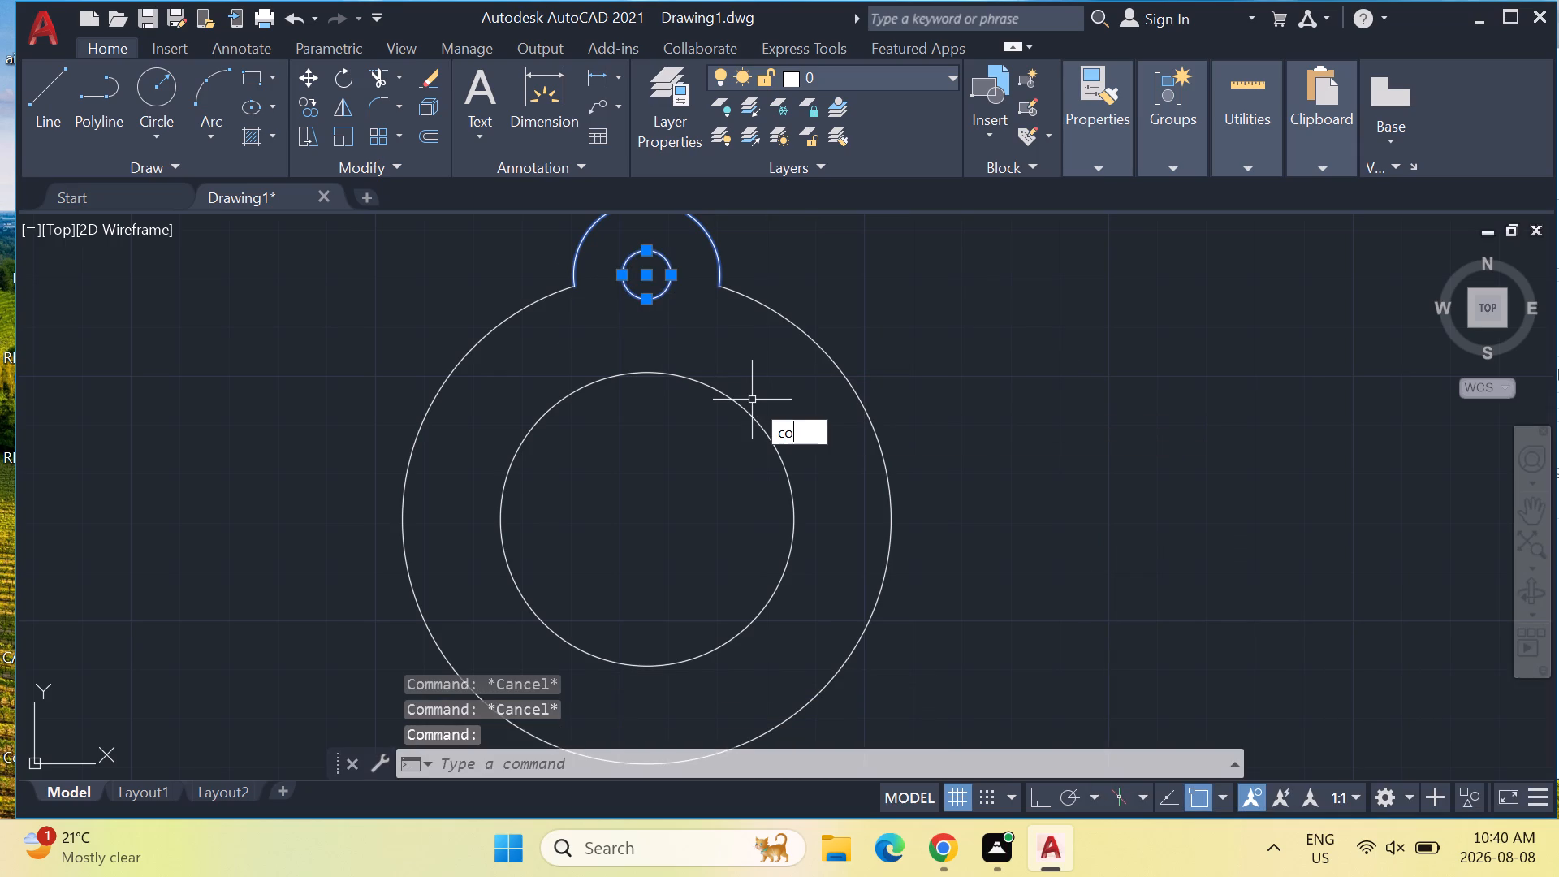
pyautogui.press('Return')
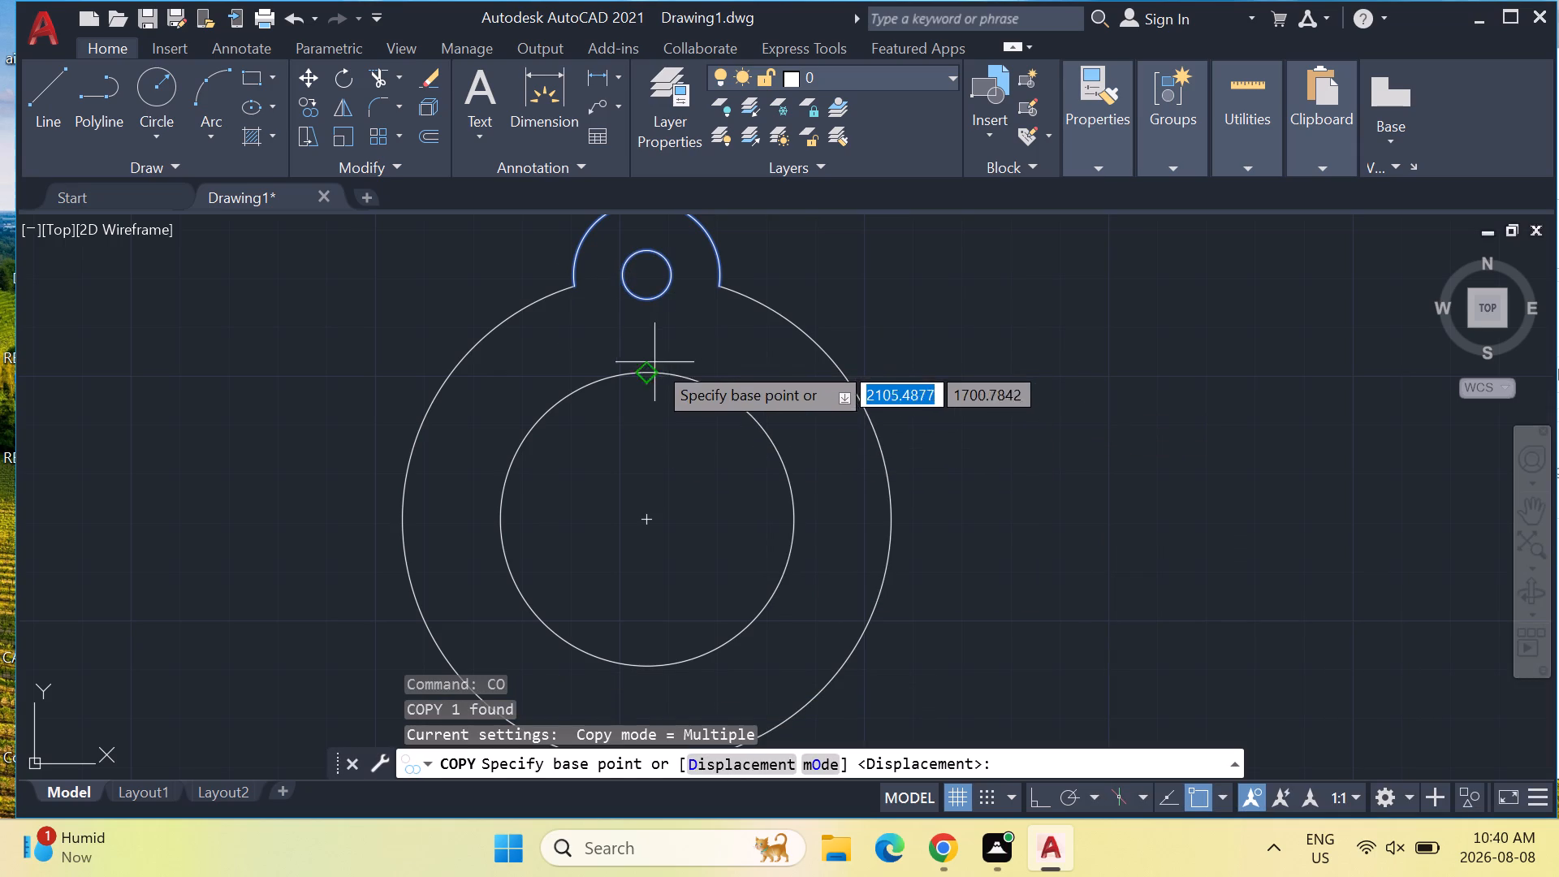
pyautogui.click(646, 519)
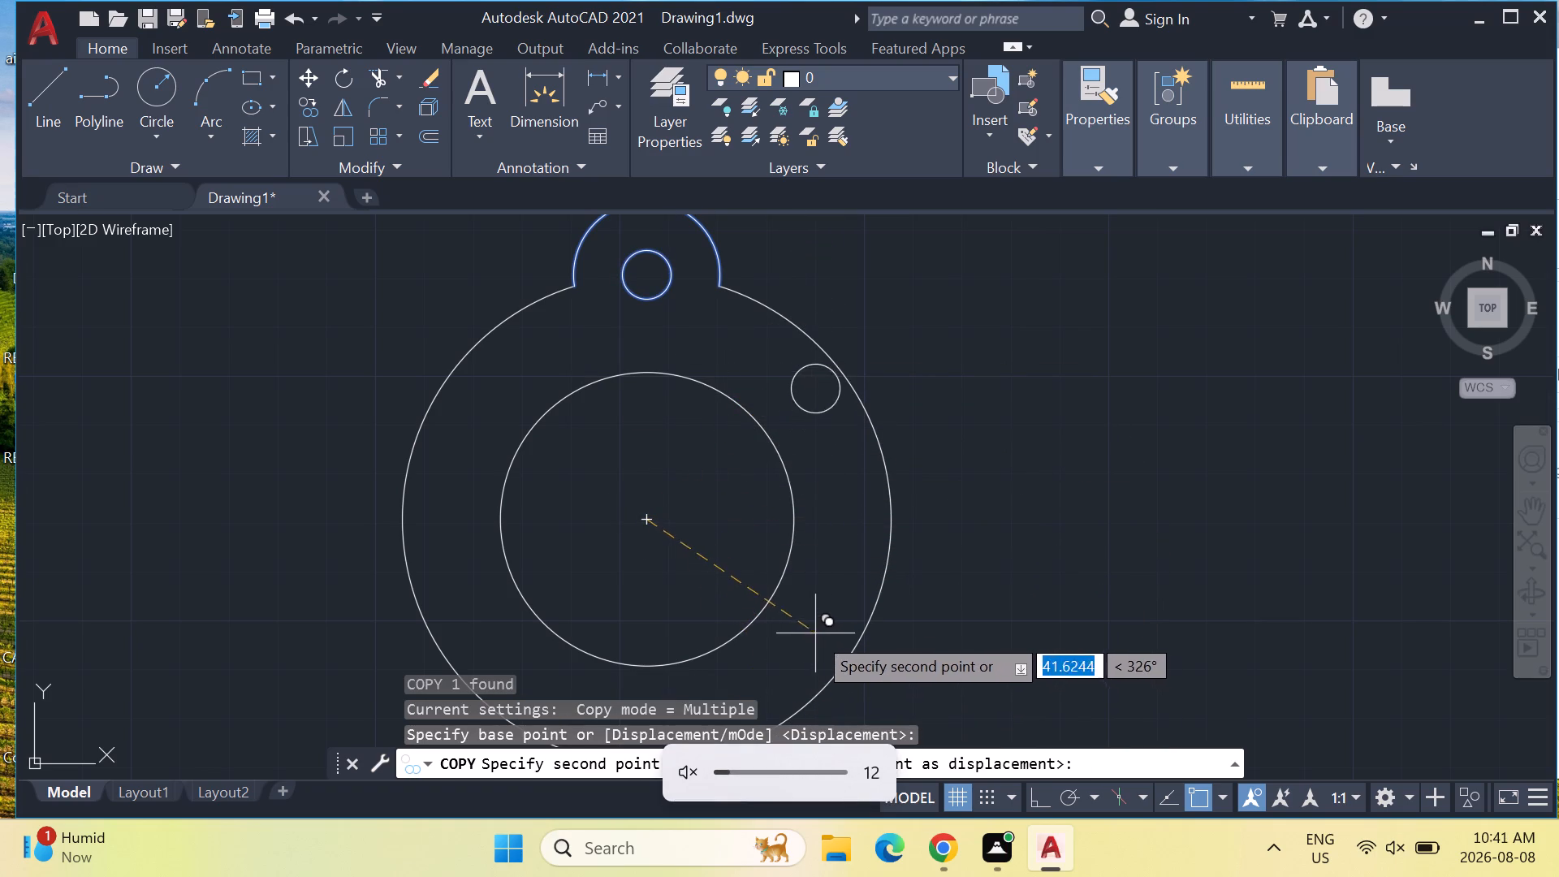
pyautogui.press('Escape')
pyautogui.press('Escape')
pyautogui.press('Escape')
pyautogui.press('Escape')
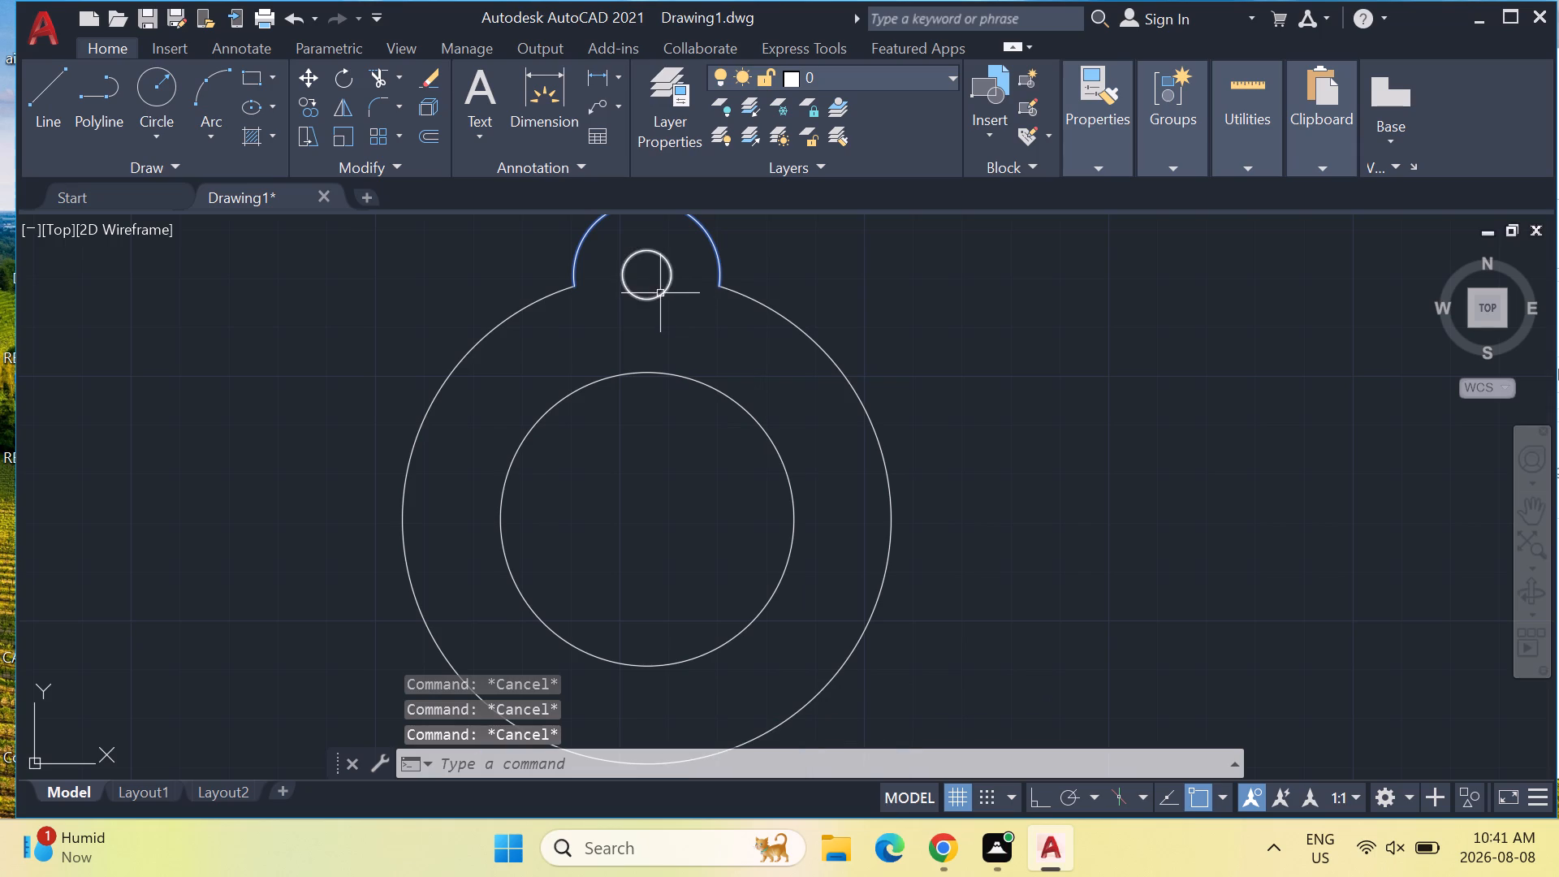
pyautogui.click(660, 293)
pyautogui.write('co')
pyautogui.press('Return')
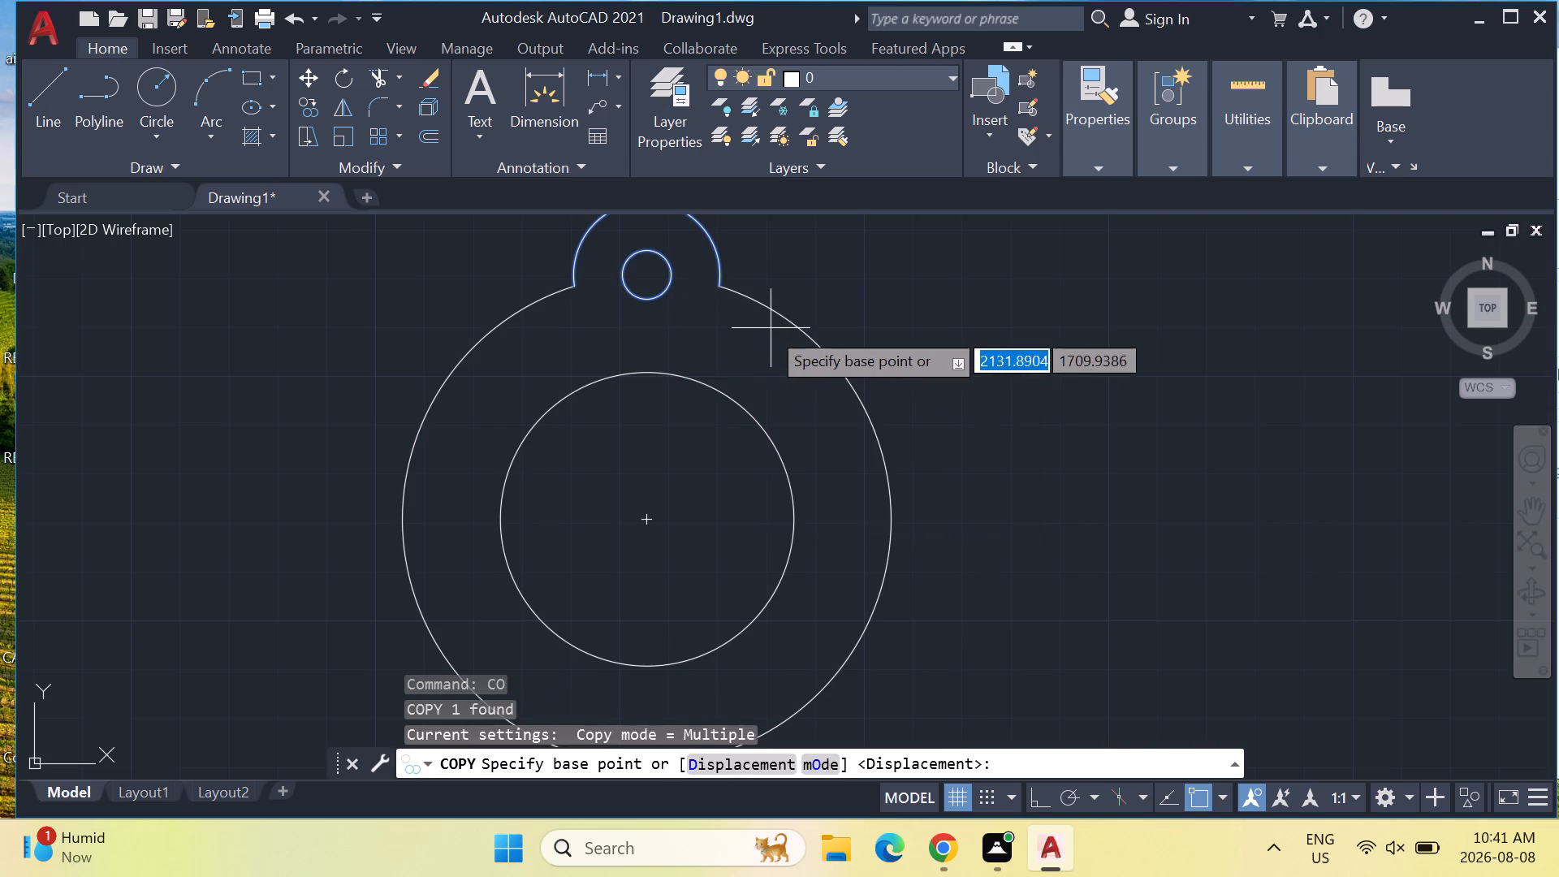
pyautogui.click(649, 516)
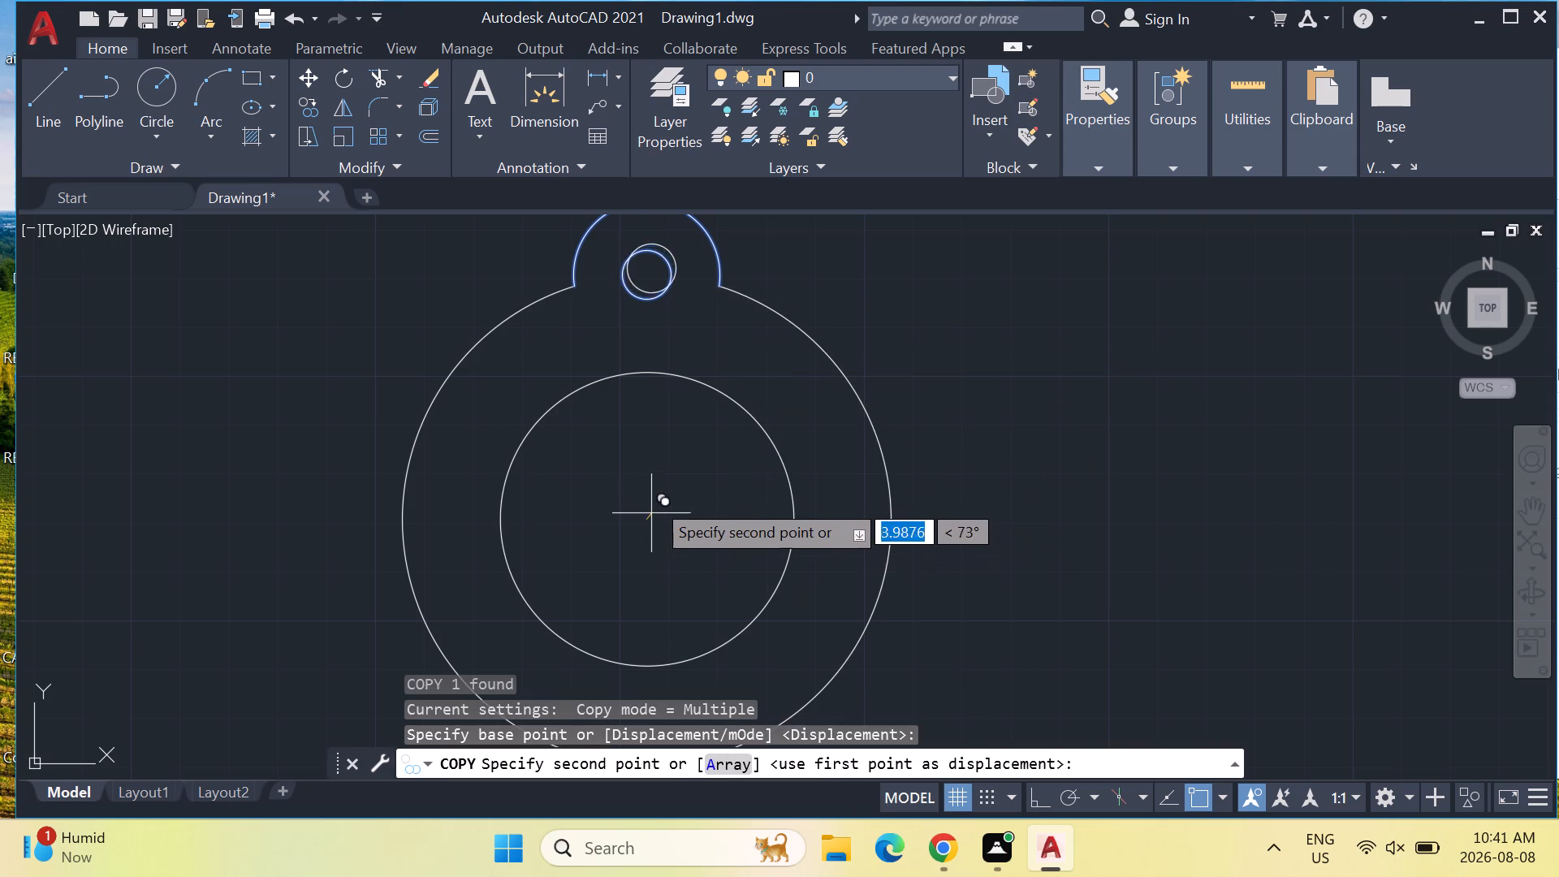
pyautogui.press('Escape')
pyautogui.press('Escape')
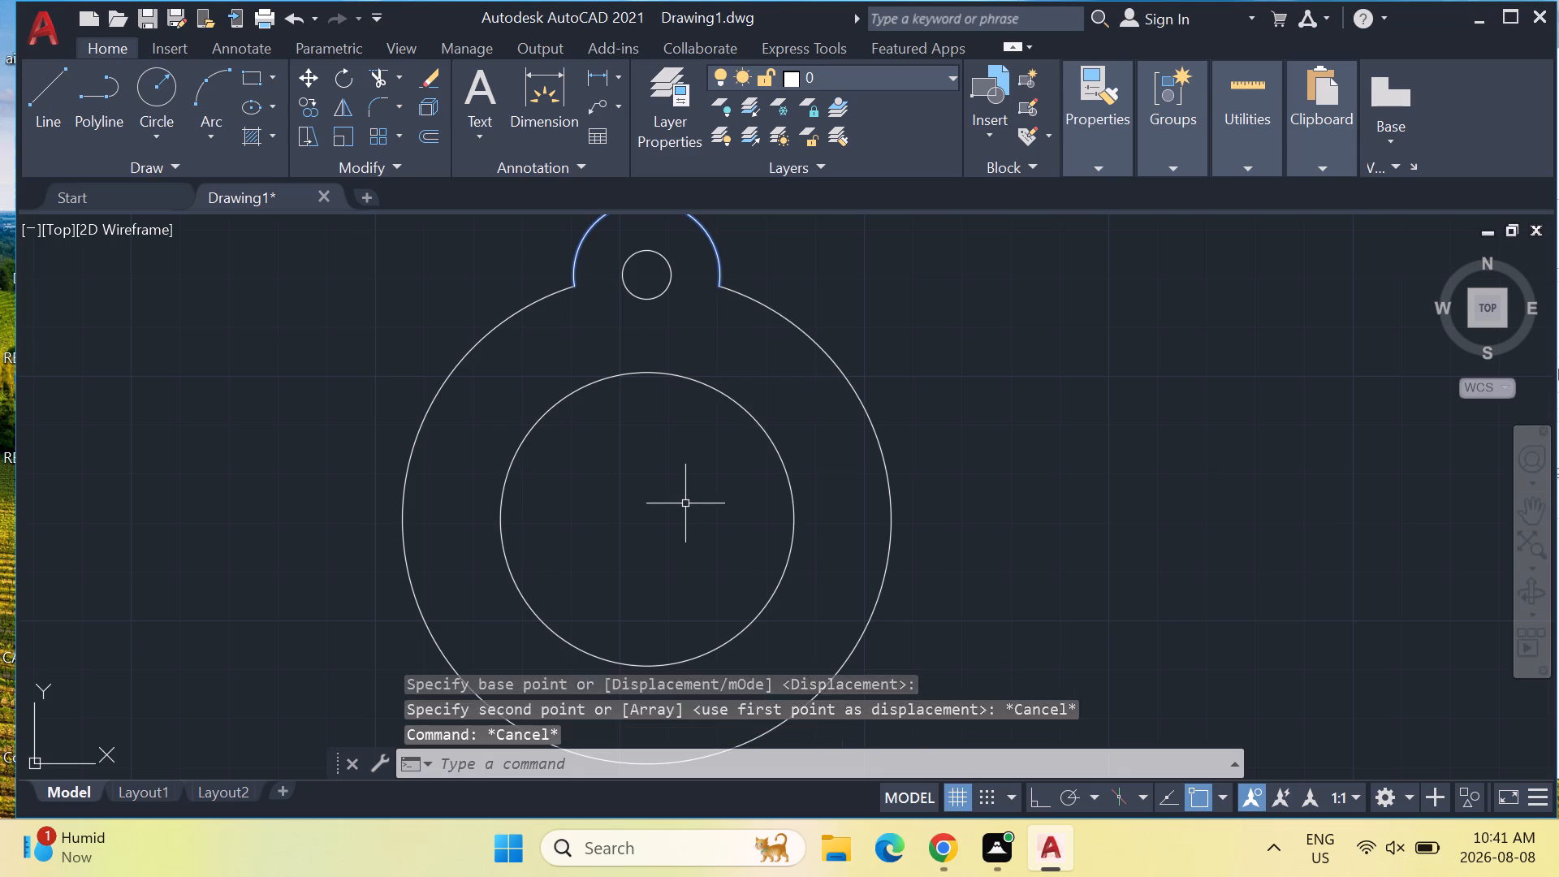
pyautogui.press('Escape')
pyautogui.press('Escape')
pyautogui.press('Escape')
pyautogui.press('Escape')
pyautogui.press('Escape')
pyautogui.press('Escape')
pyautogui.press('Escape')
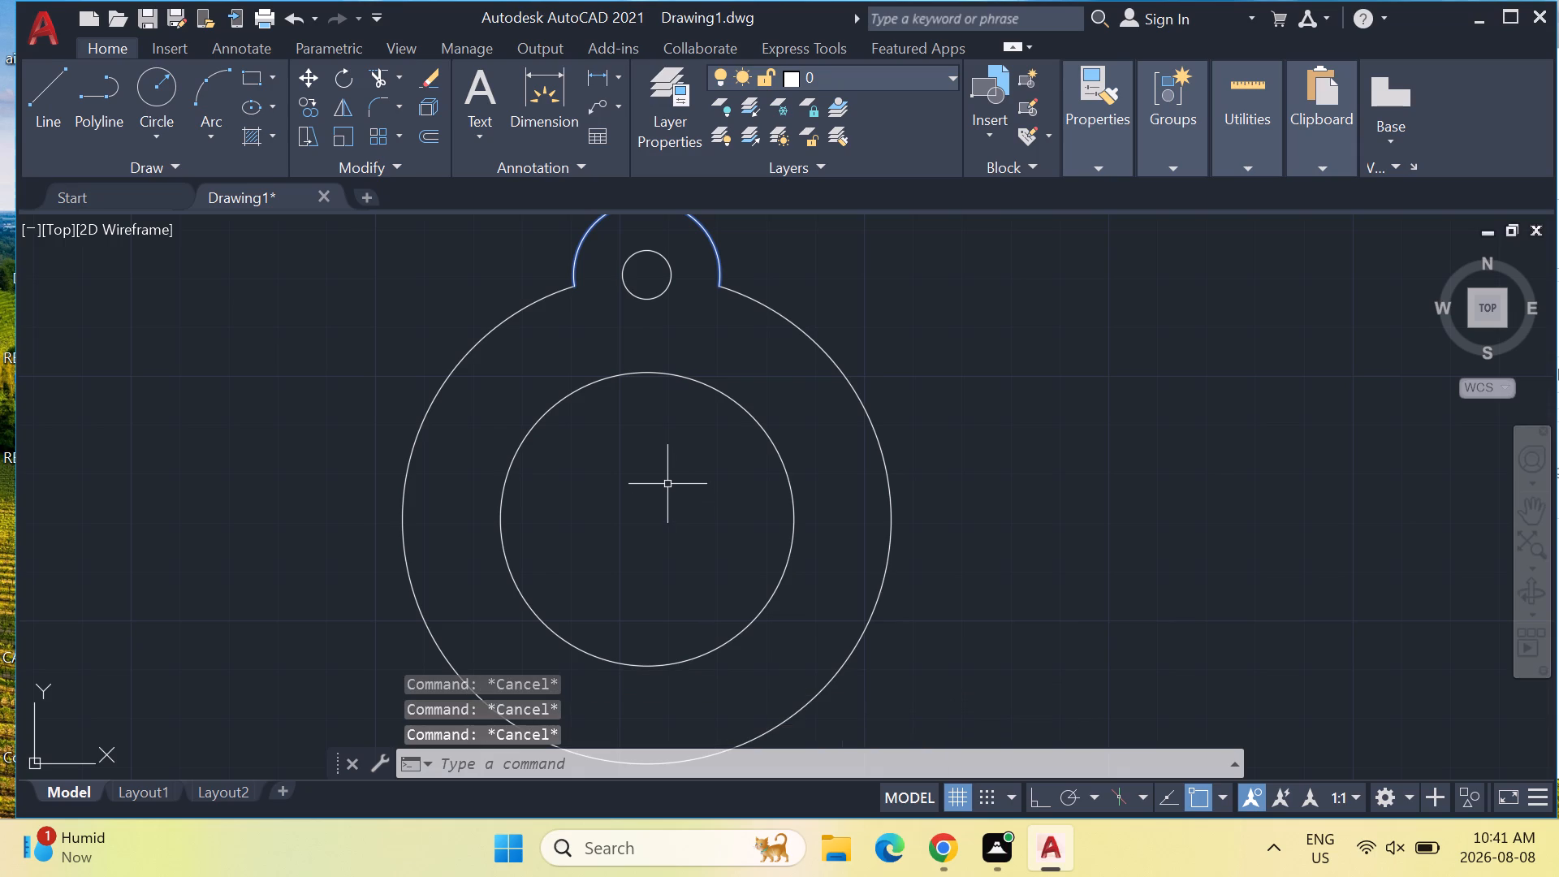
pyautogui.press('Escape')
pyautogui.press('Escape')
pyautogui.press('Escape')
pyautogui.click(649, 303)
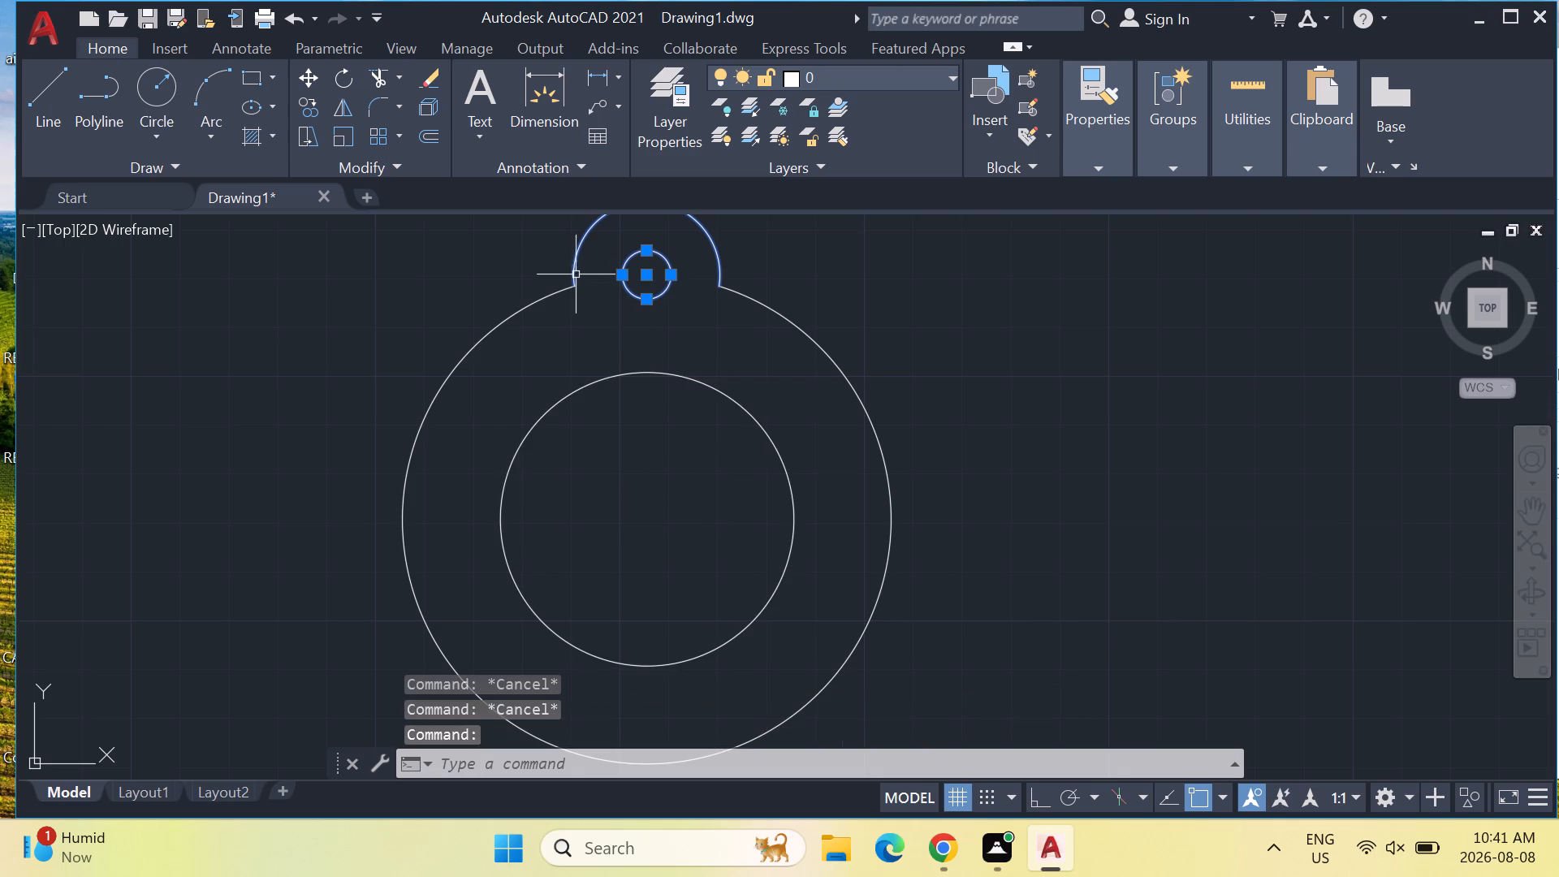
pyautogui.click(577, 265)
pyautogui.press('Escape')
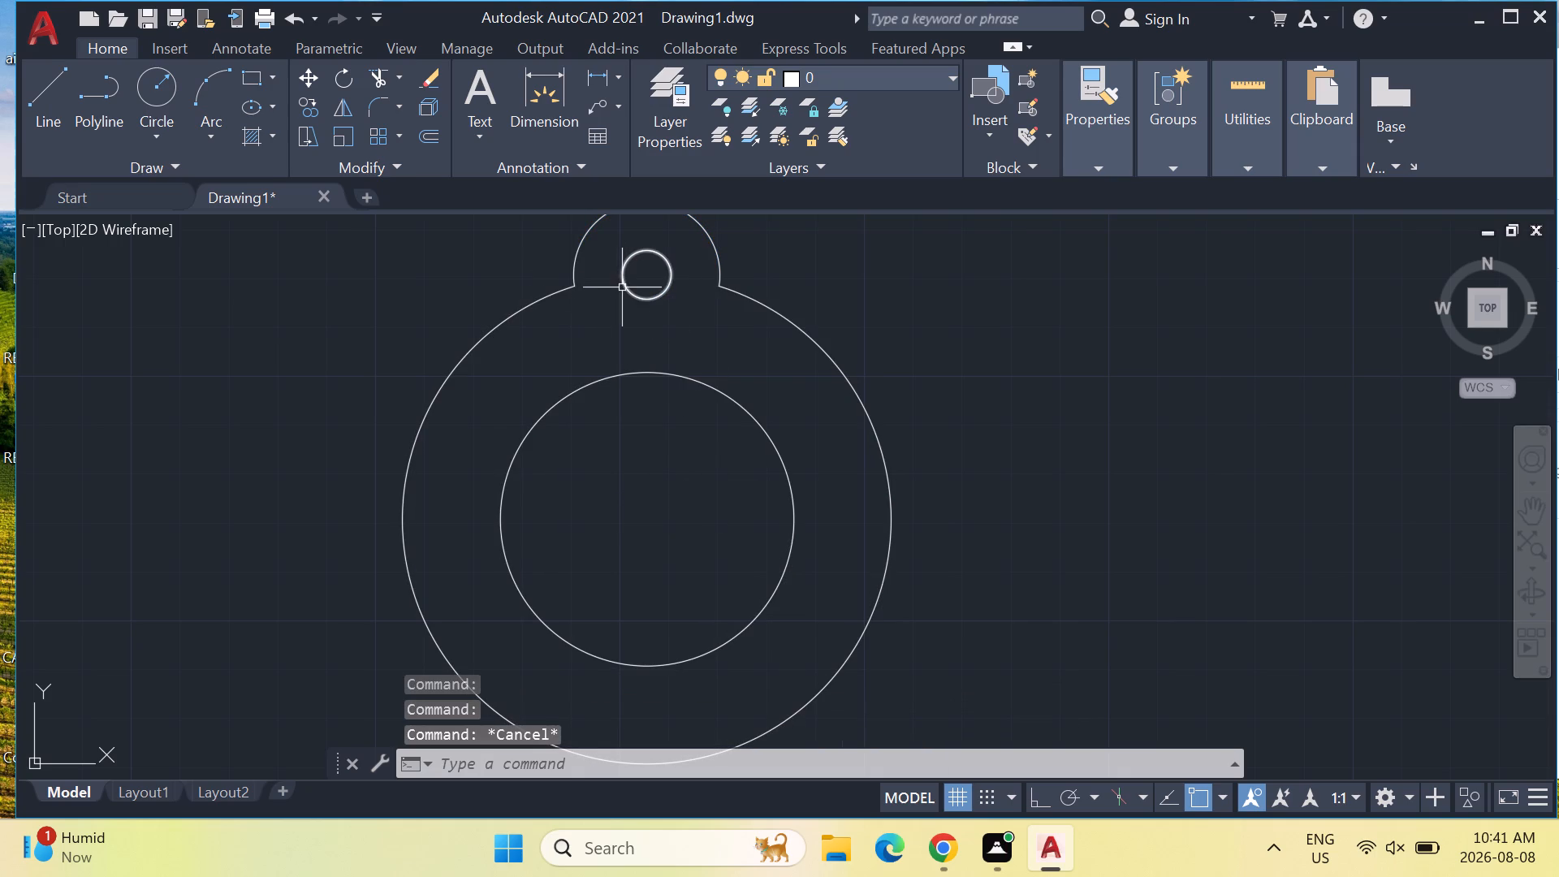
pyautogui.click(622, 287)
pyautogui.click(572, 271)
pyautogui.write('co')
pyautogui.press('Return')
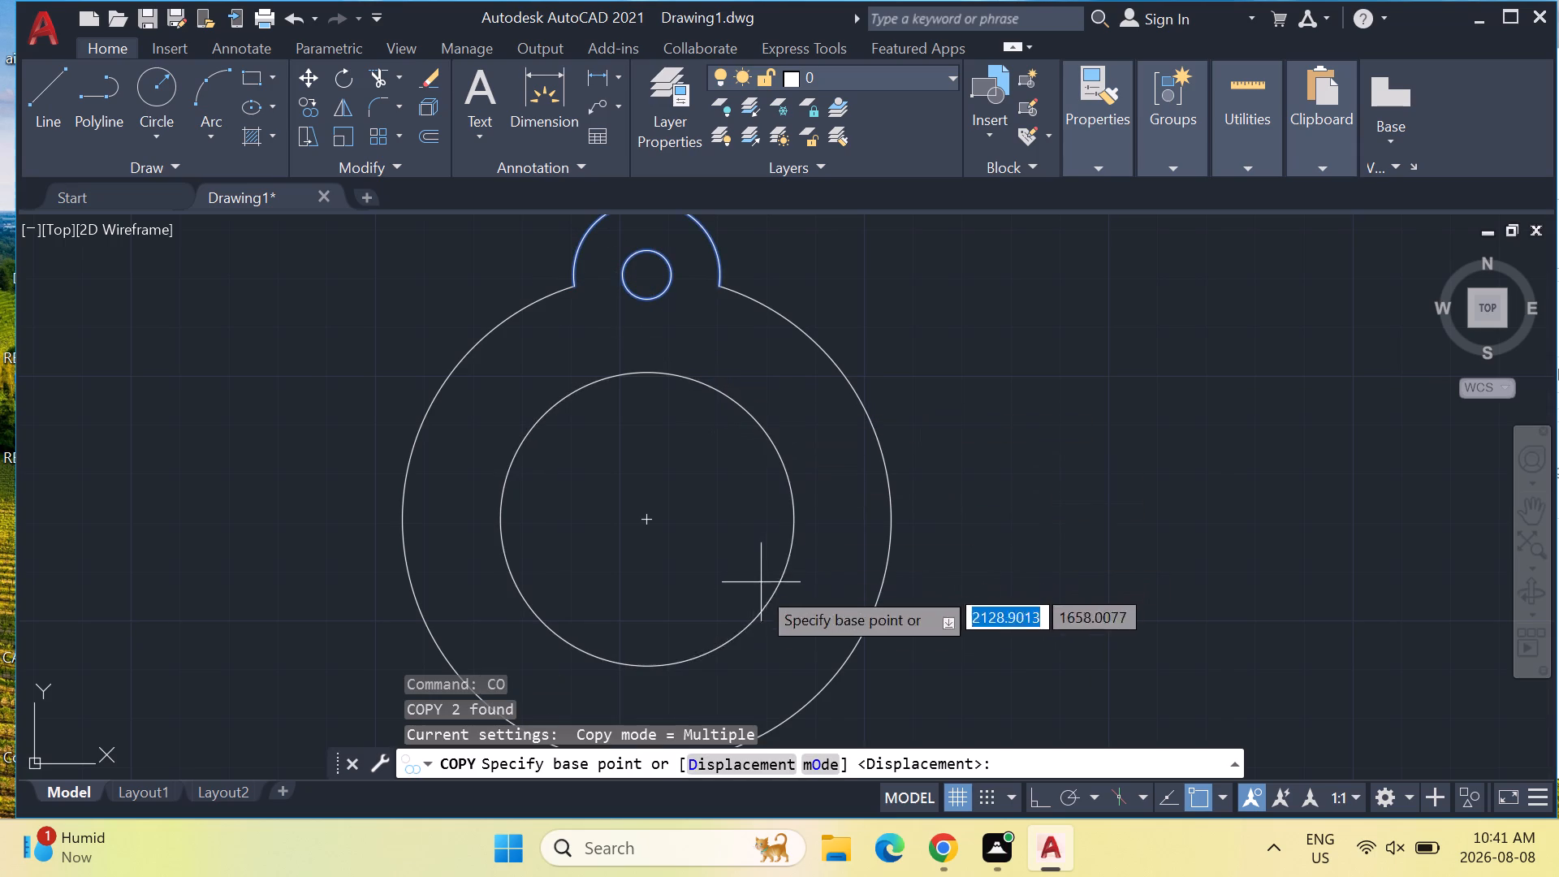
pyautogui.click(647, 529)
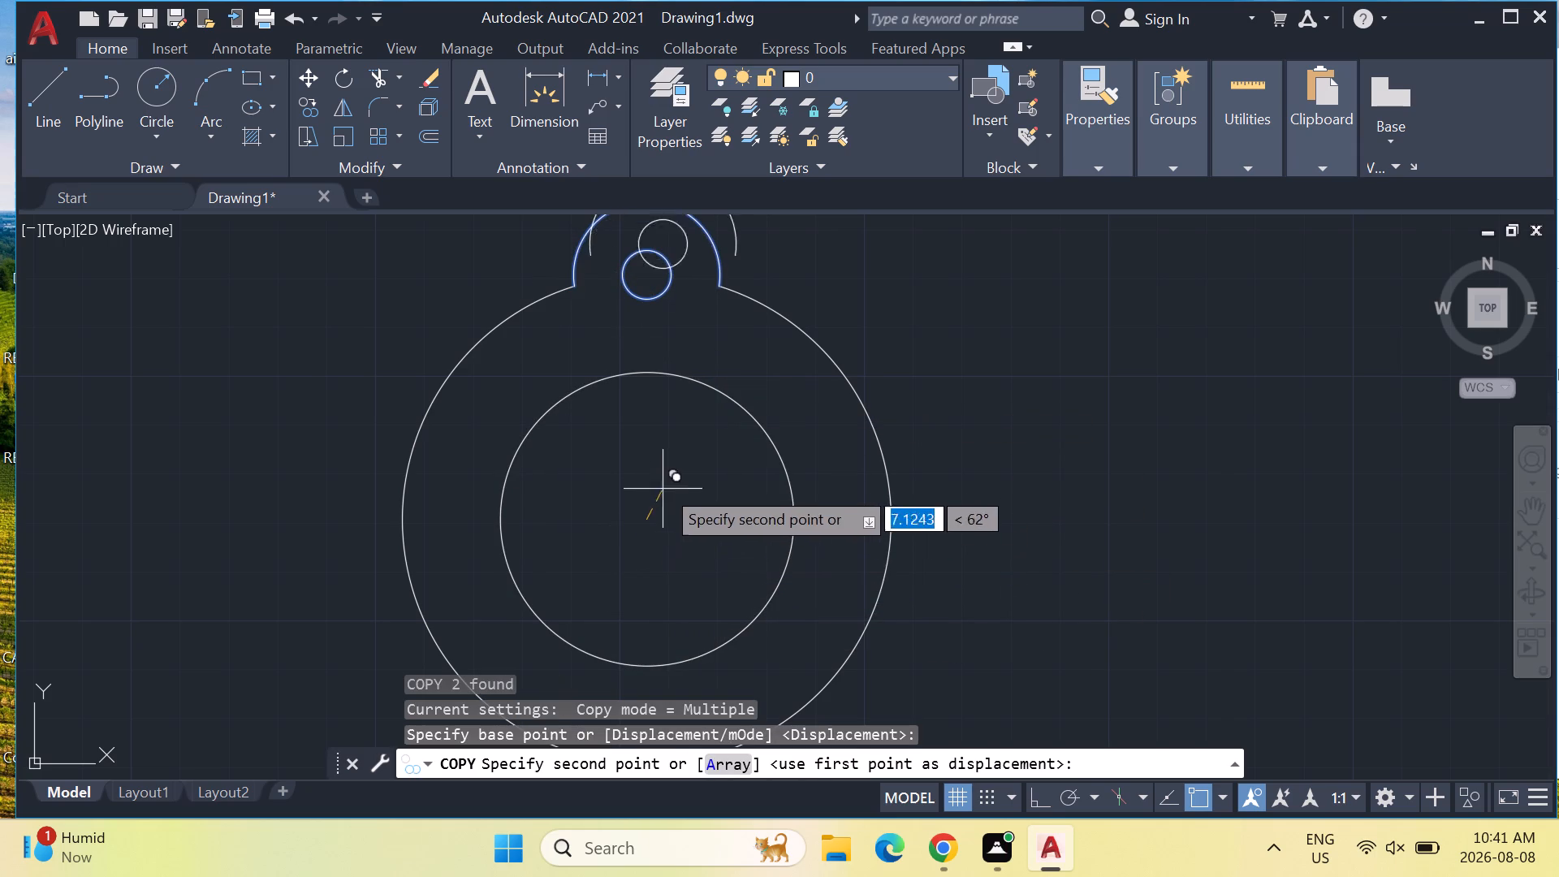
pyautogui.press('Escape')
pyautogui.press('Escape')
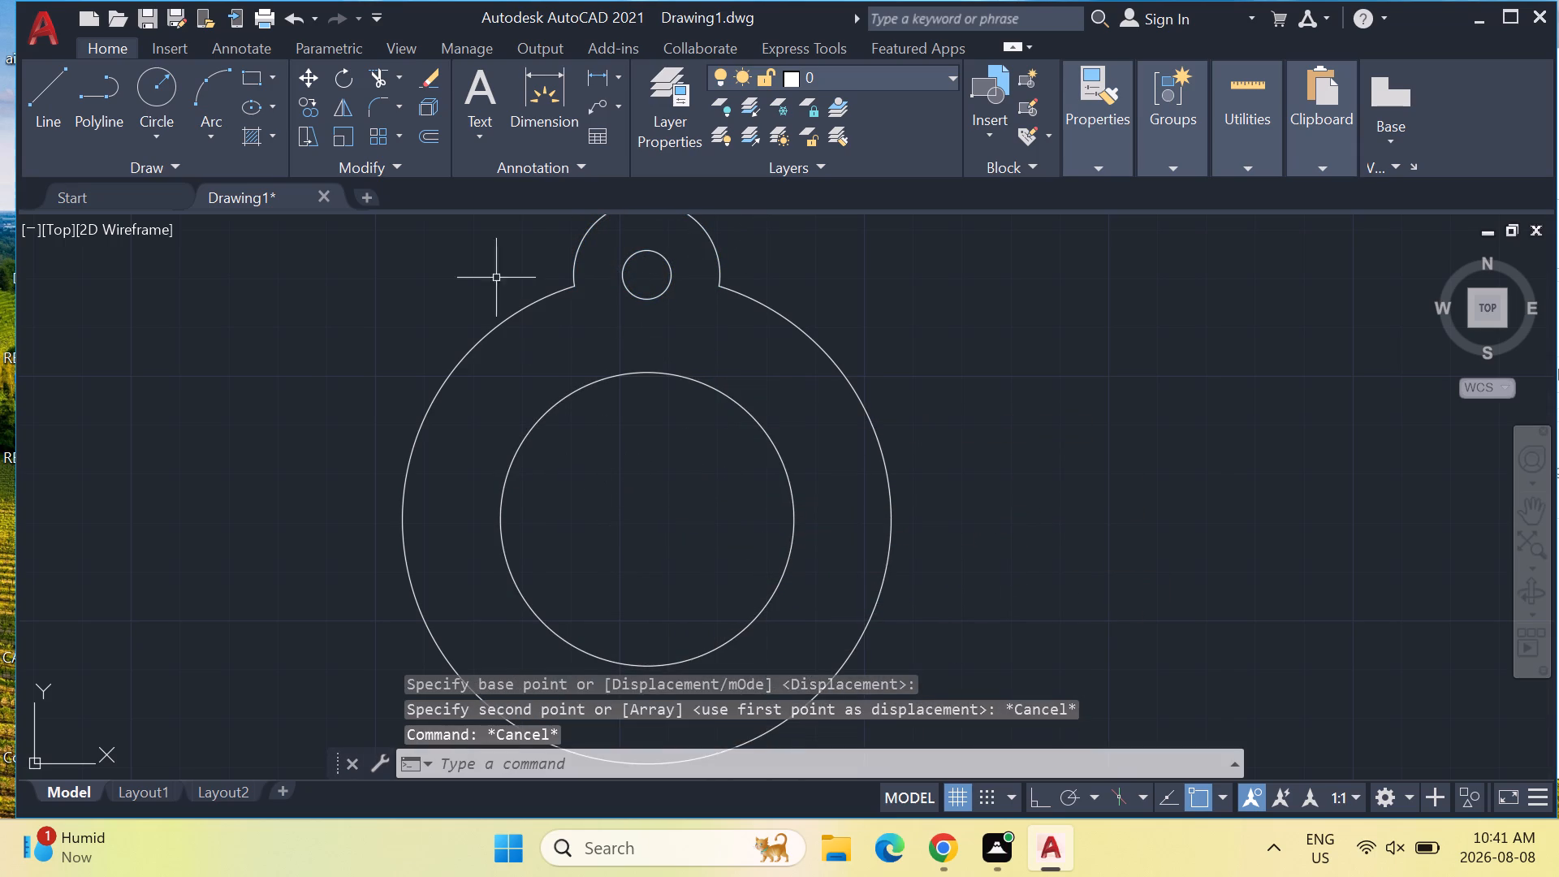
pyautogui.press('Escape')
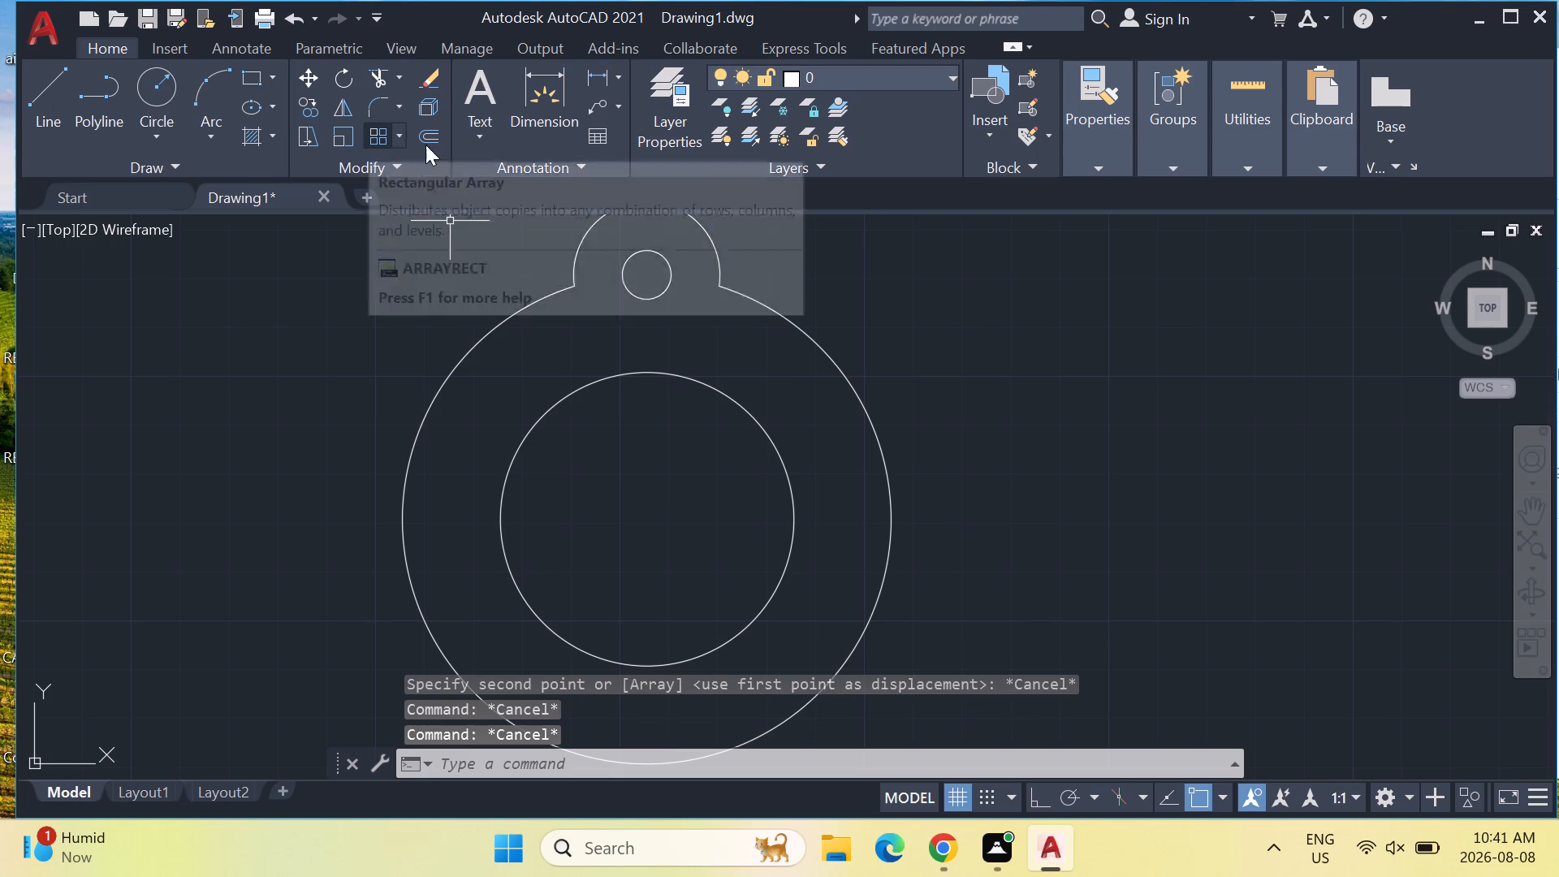
# Create a polar array of the radius-5 hole and radius-15 lobe about the radius-30 circle's centre, with 6 items filling 360 degrees.
pyautogui.click(400, 143)
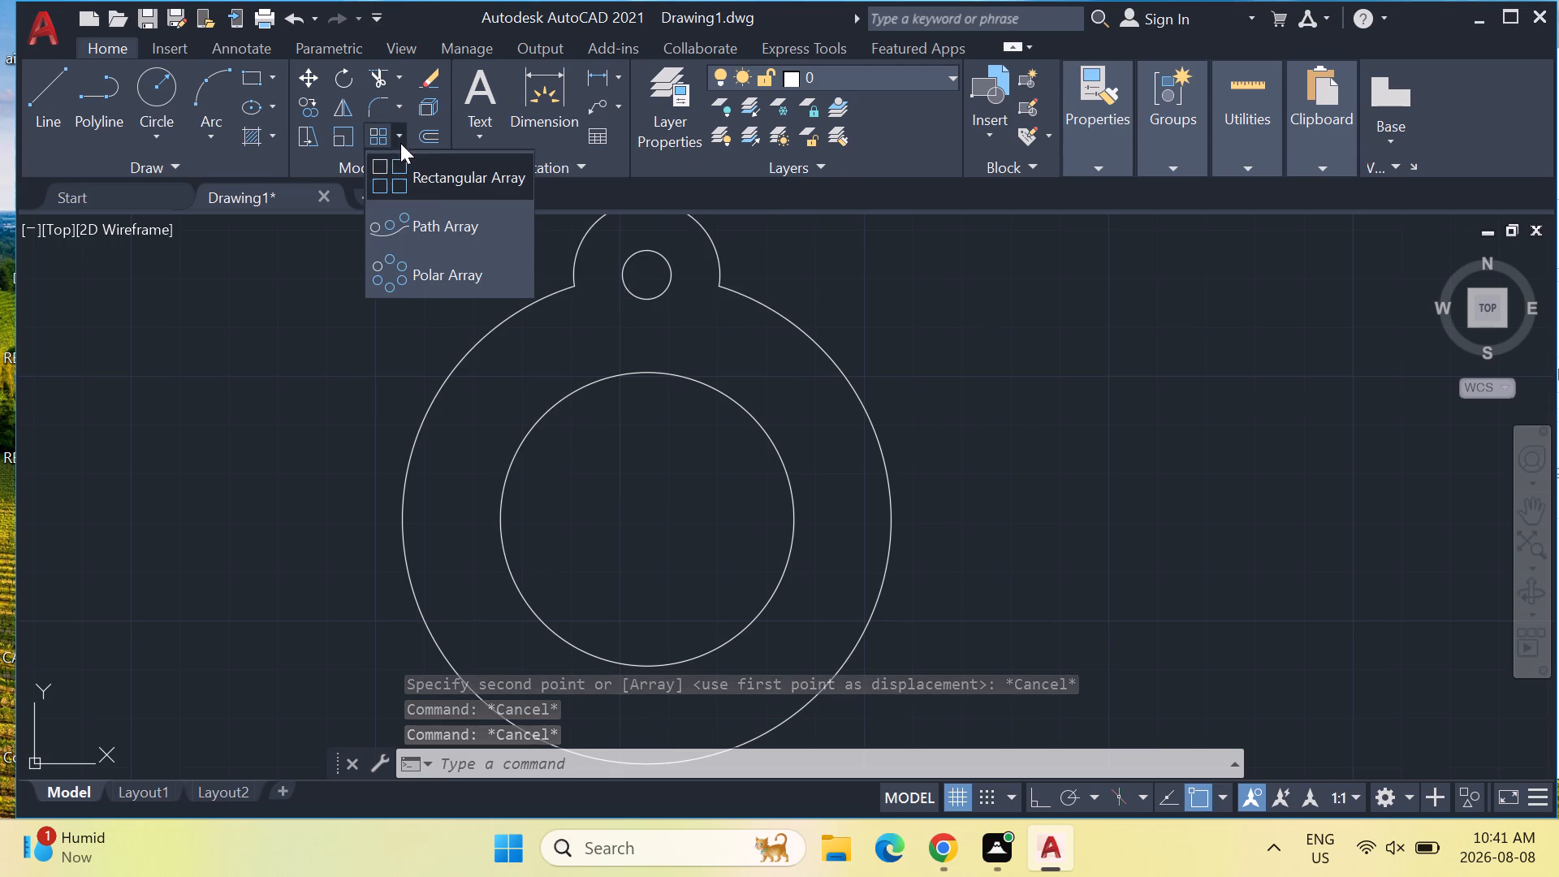
pyautogui.click(466, 271)
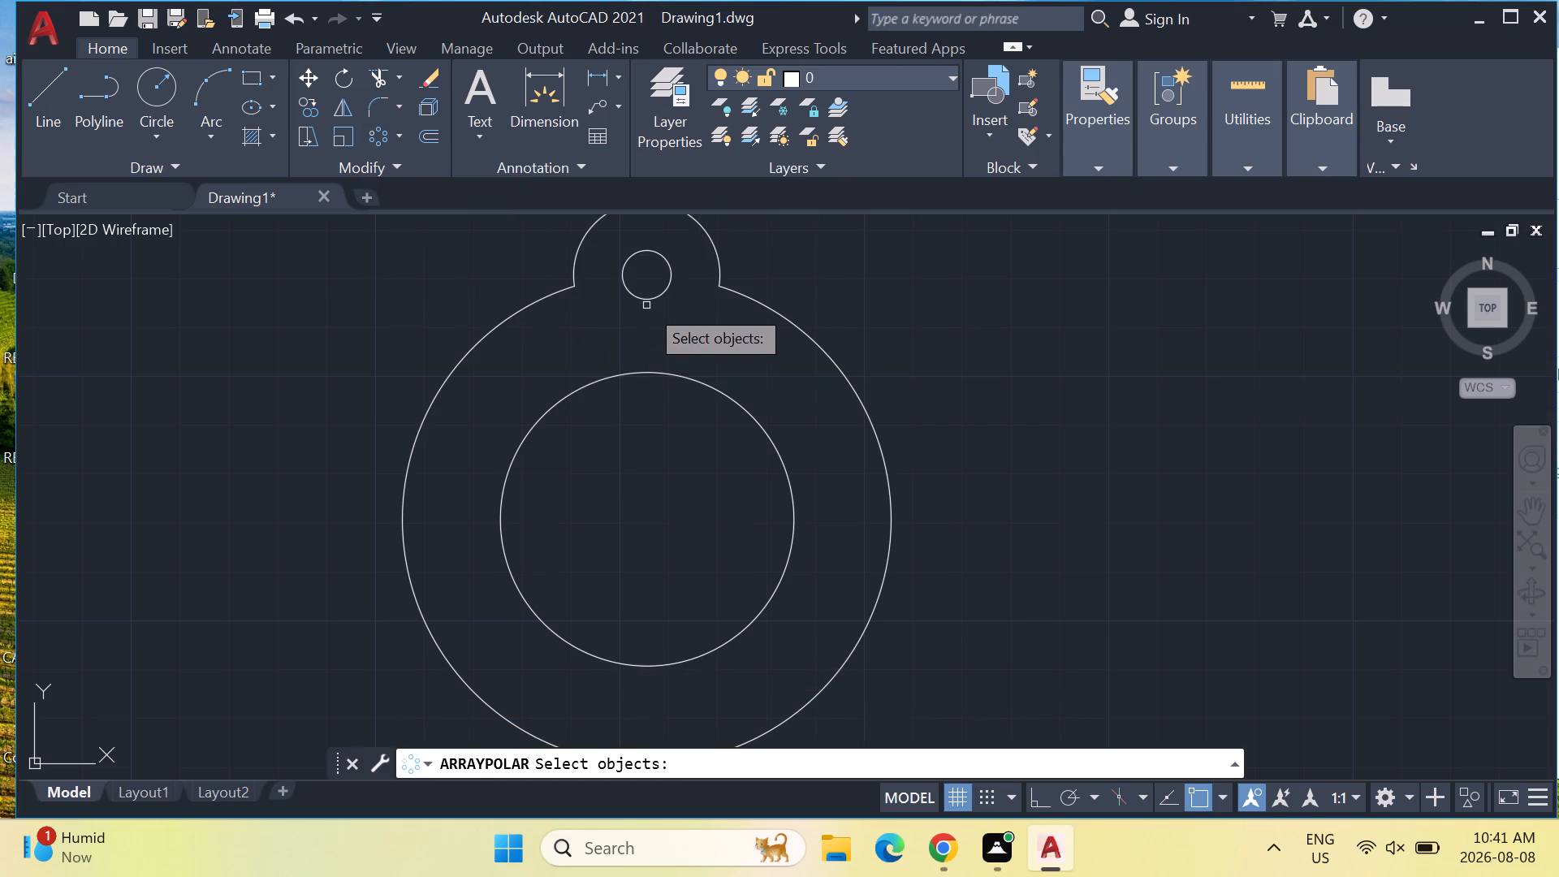
pyautogui.click(643, 297)
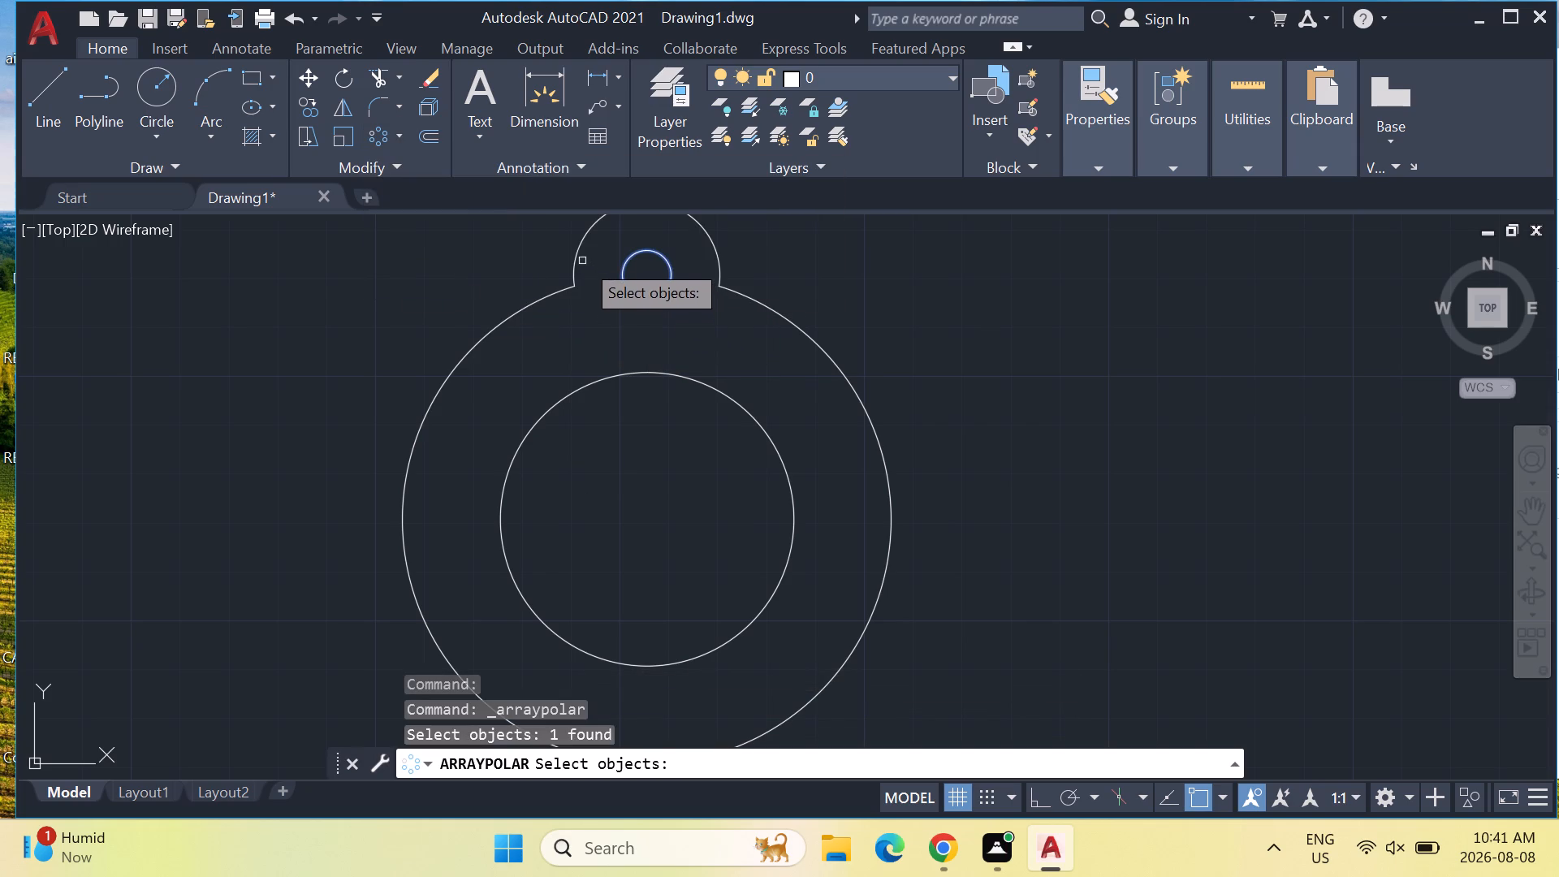
pyautogui.click(577, 252)
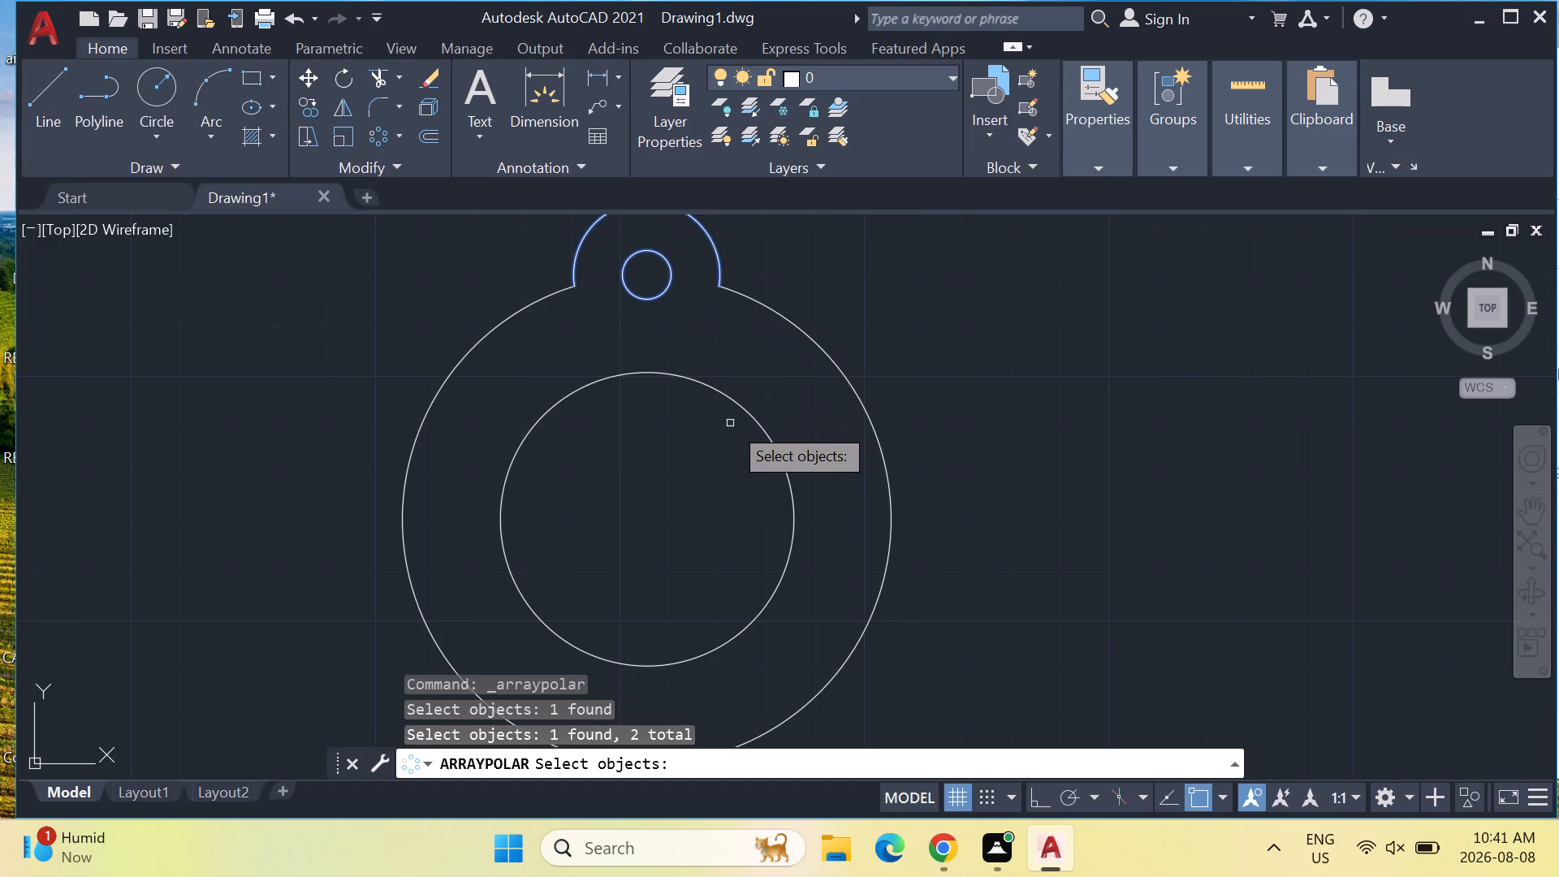
pyautogui.press('Return')
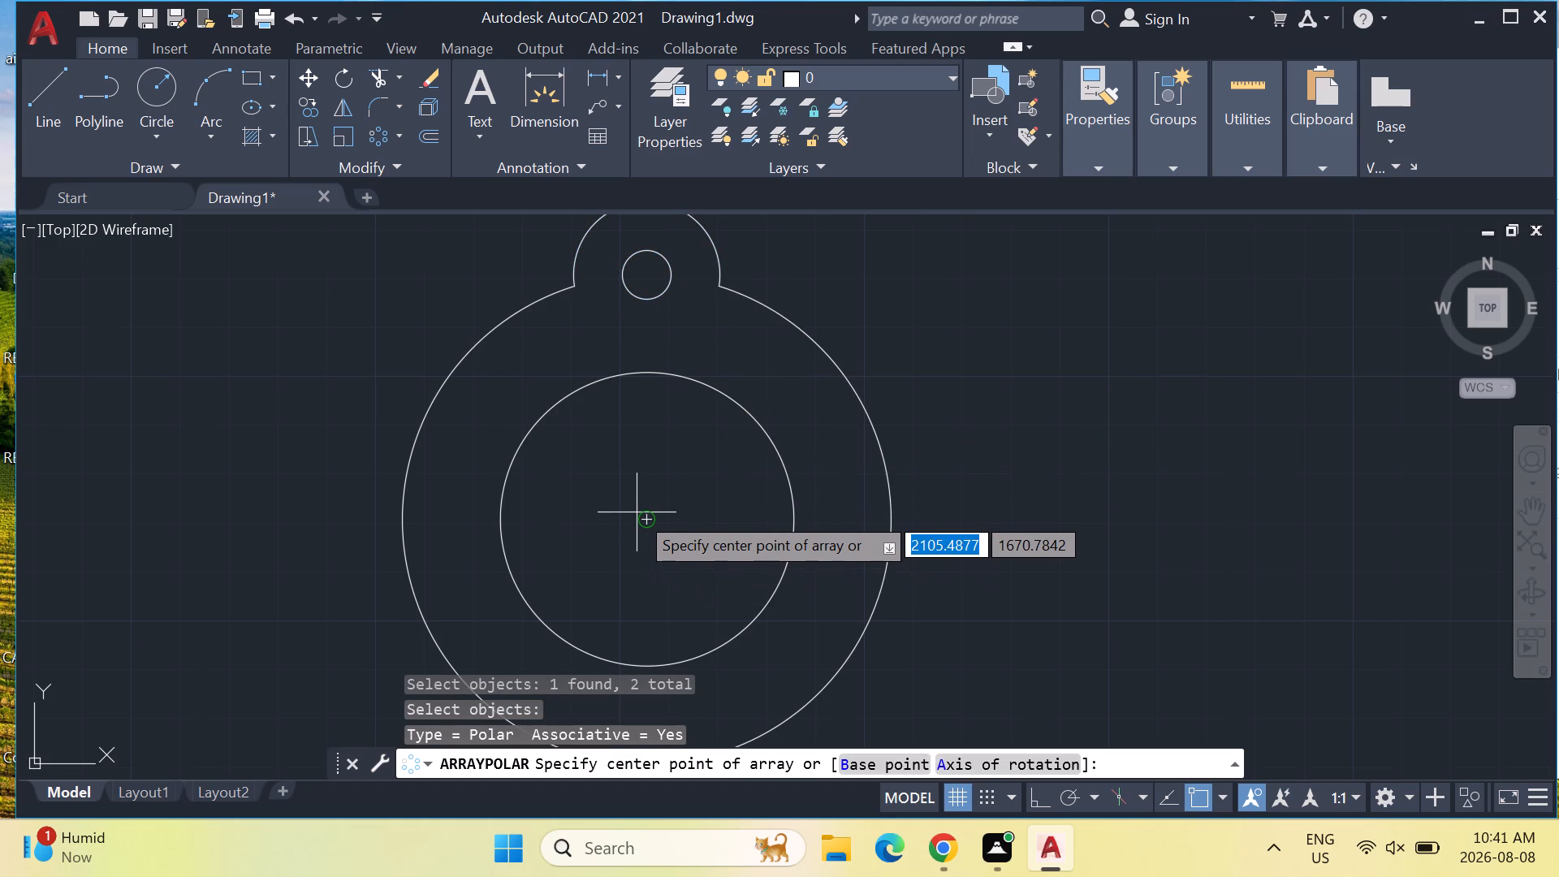
pyautogui.click(644, 518)
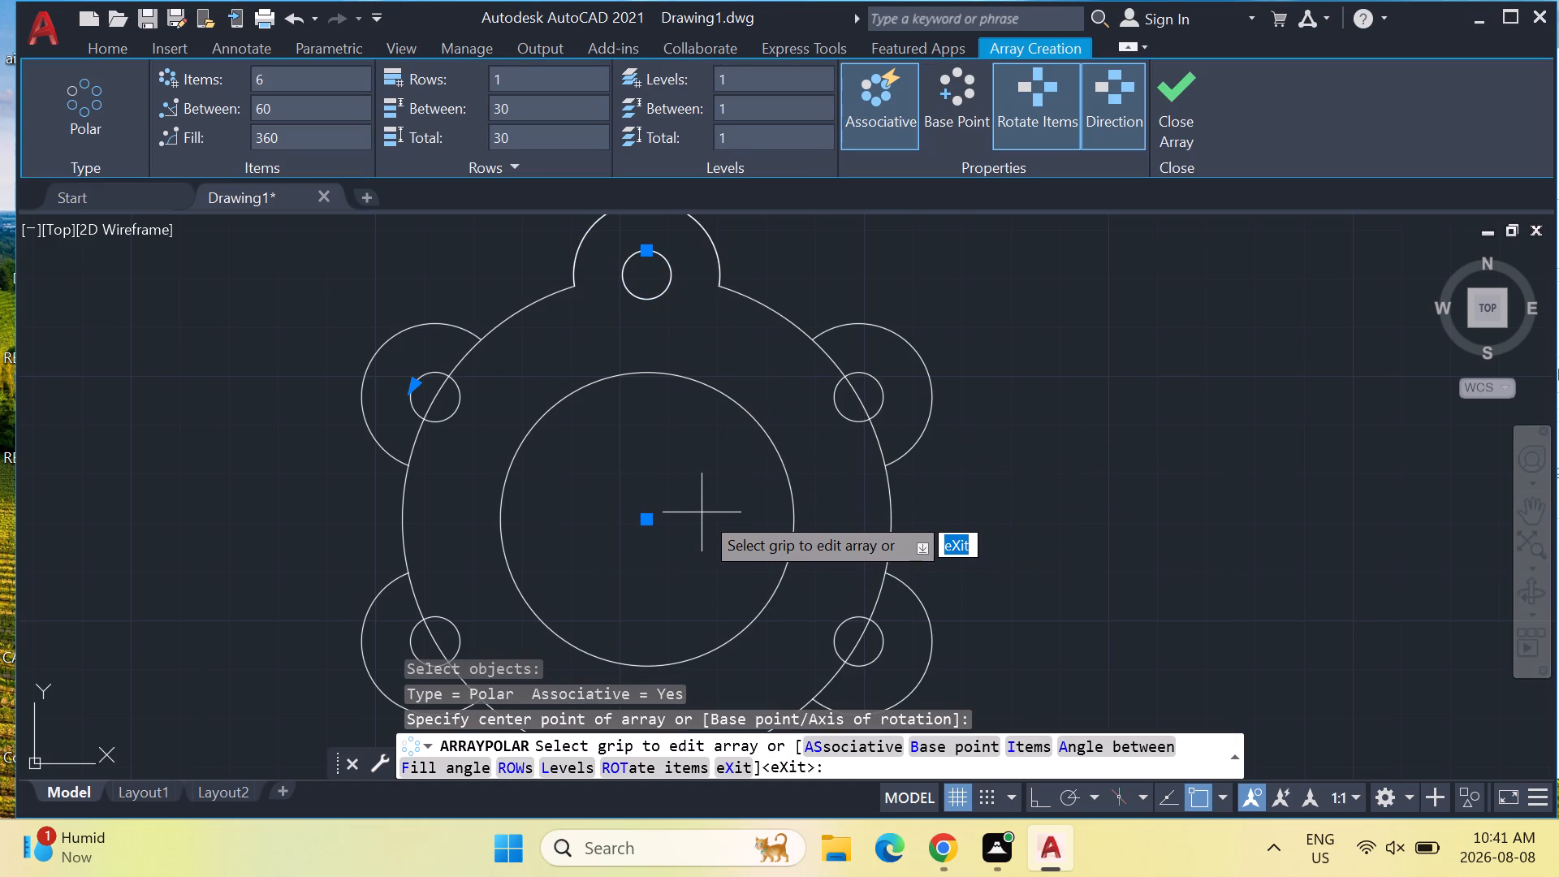
pyautogui.moveTo(778, 525); pyautogui.dragTo(805, 487, button='middle')
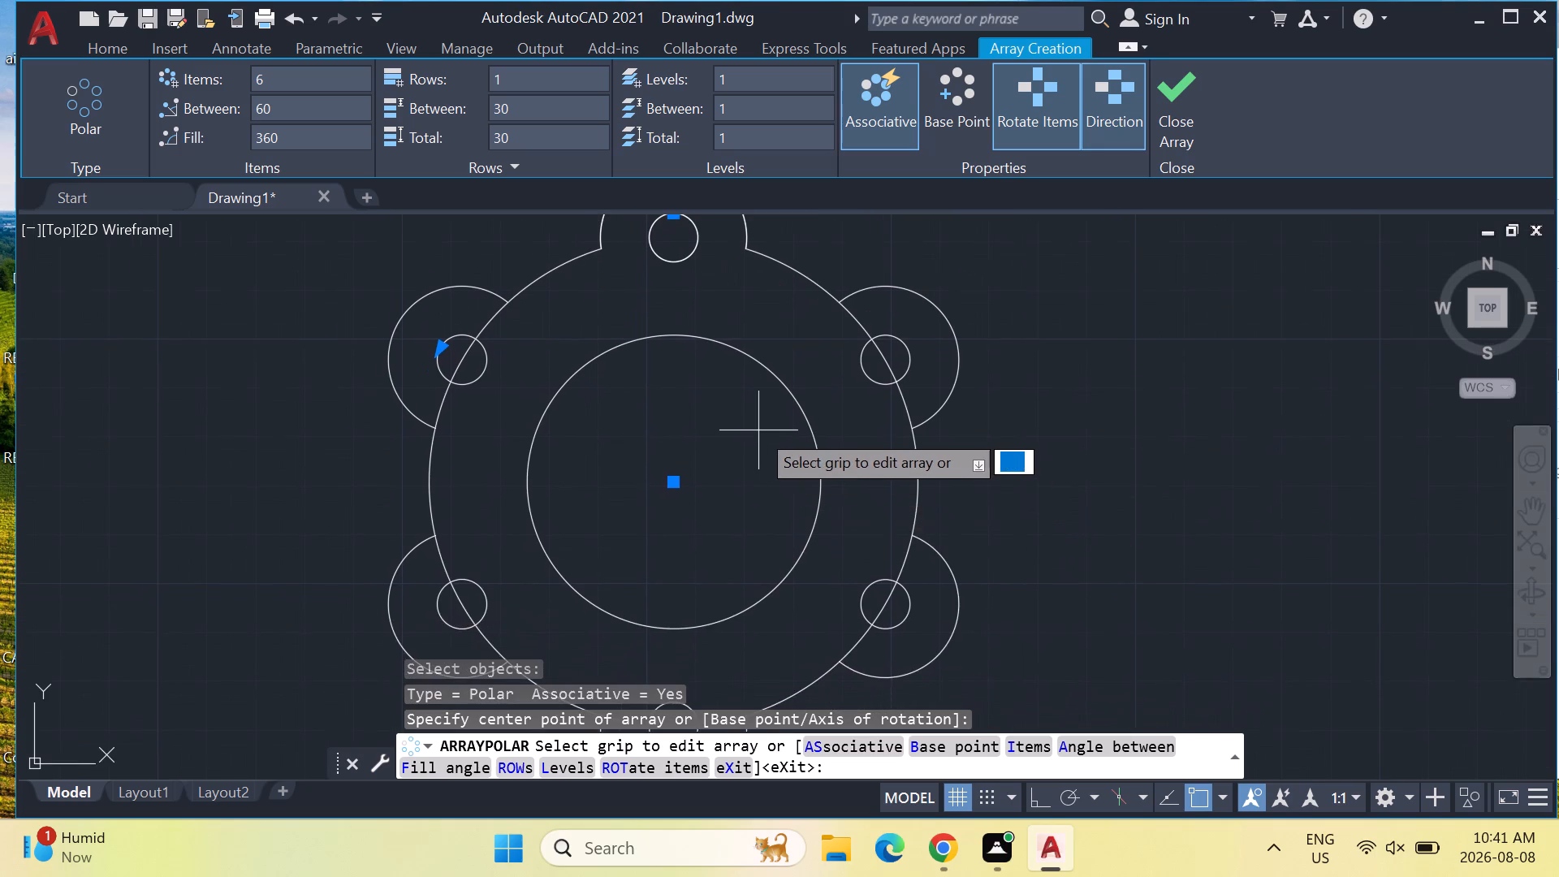
pyautogui.scroll(-1, 757, 430)
pyautogui.moveTo(726, 340); pyautogui.dragTo(744, 338, button='middle')
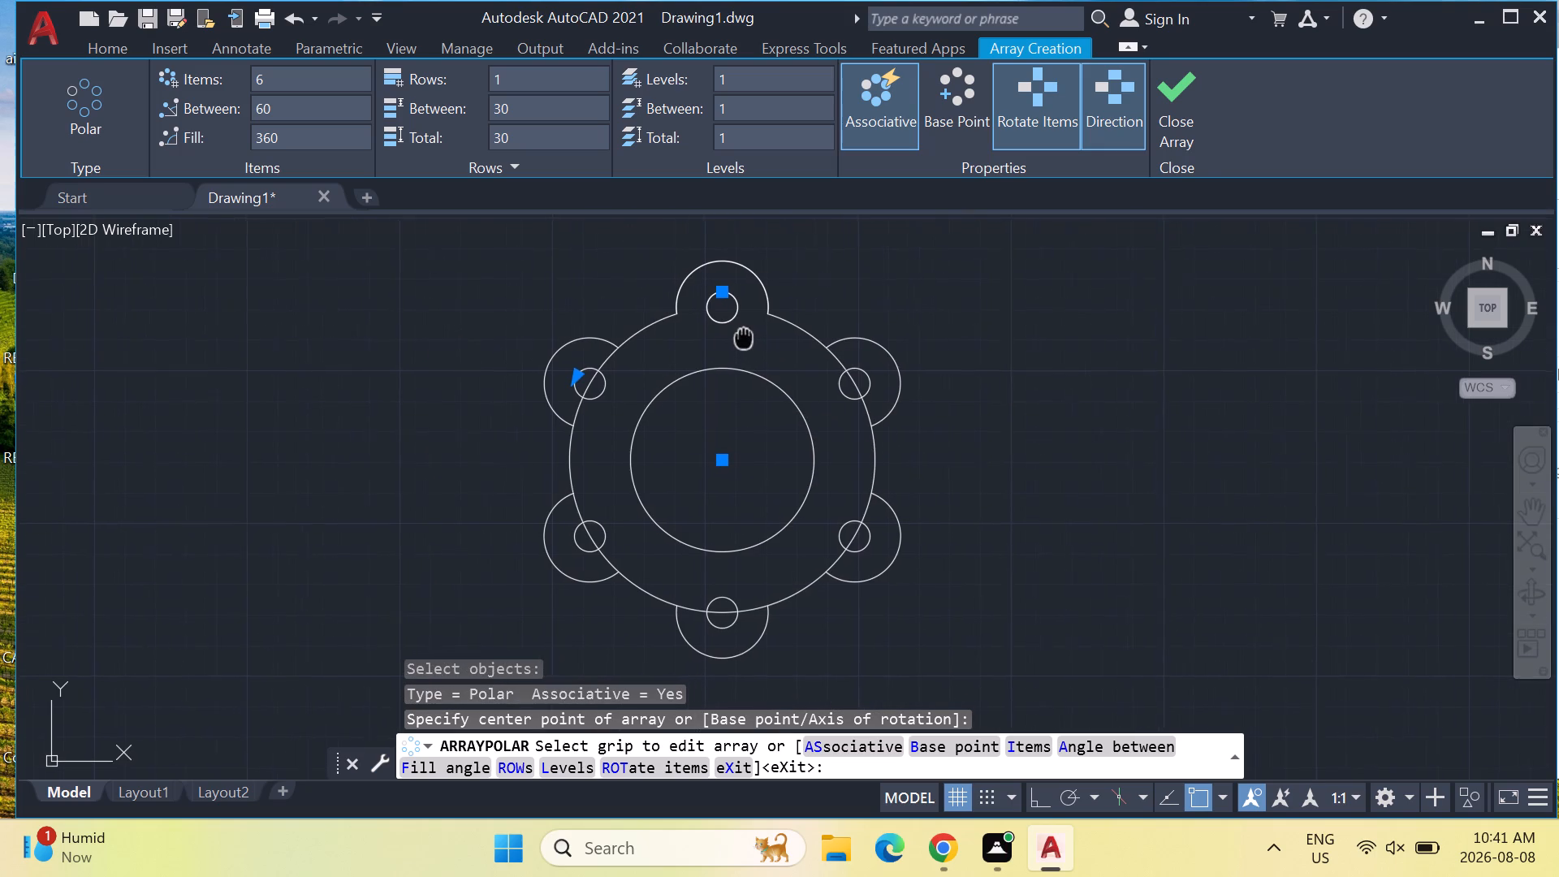
pyautogui.moveTo(744, 338); pyautogui.dragTo(720, 364, button='middle')
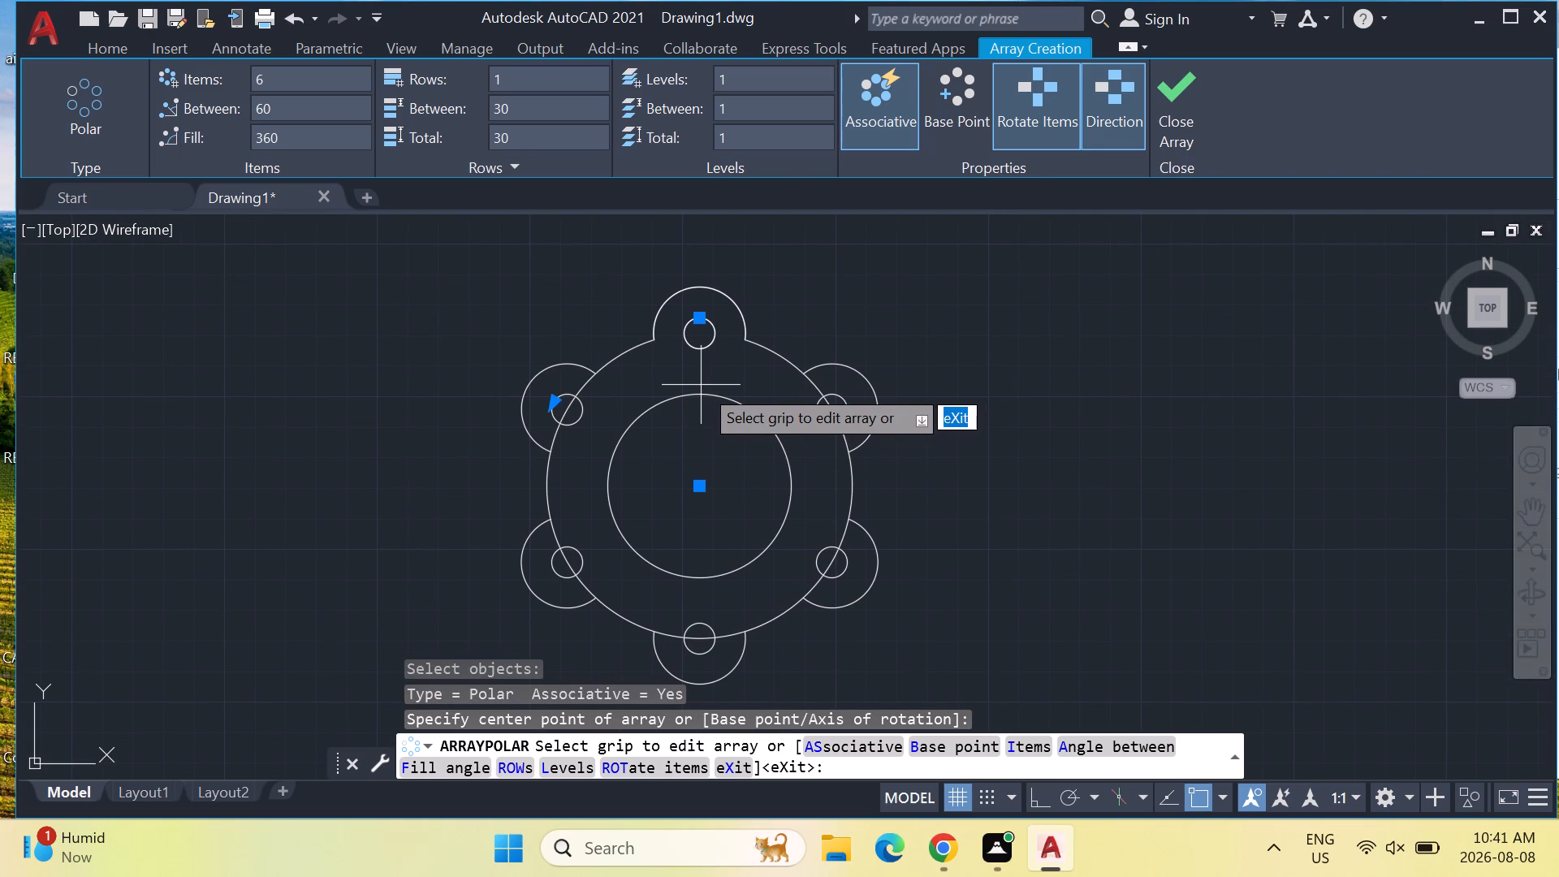
pyautogui.press('Escape')
pyautogui.press('Escape')
# Trim away the left side of the radius-50 circle from the top lobe to the bottom lobe, including inside the left lobes and holes.
pyautogui.write('trim')
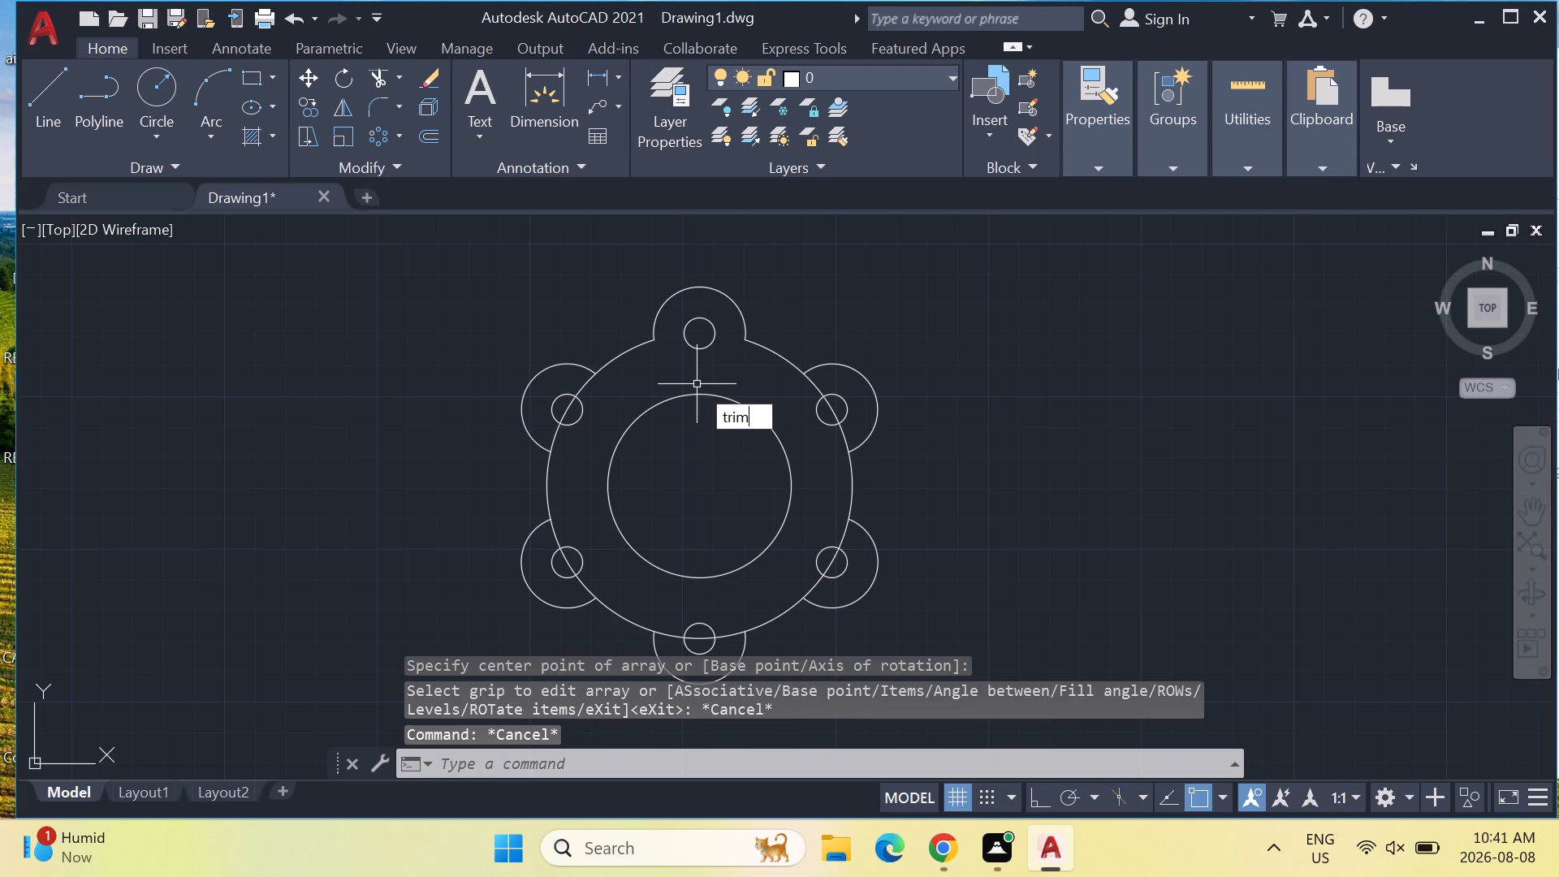
pyautogui.press('Return')
pyautogui.click(622, 357)
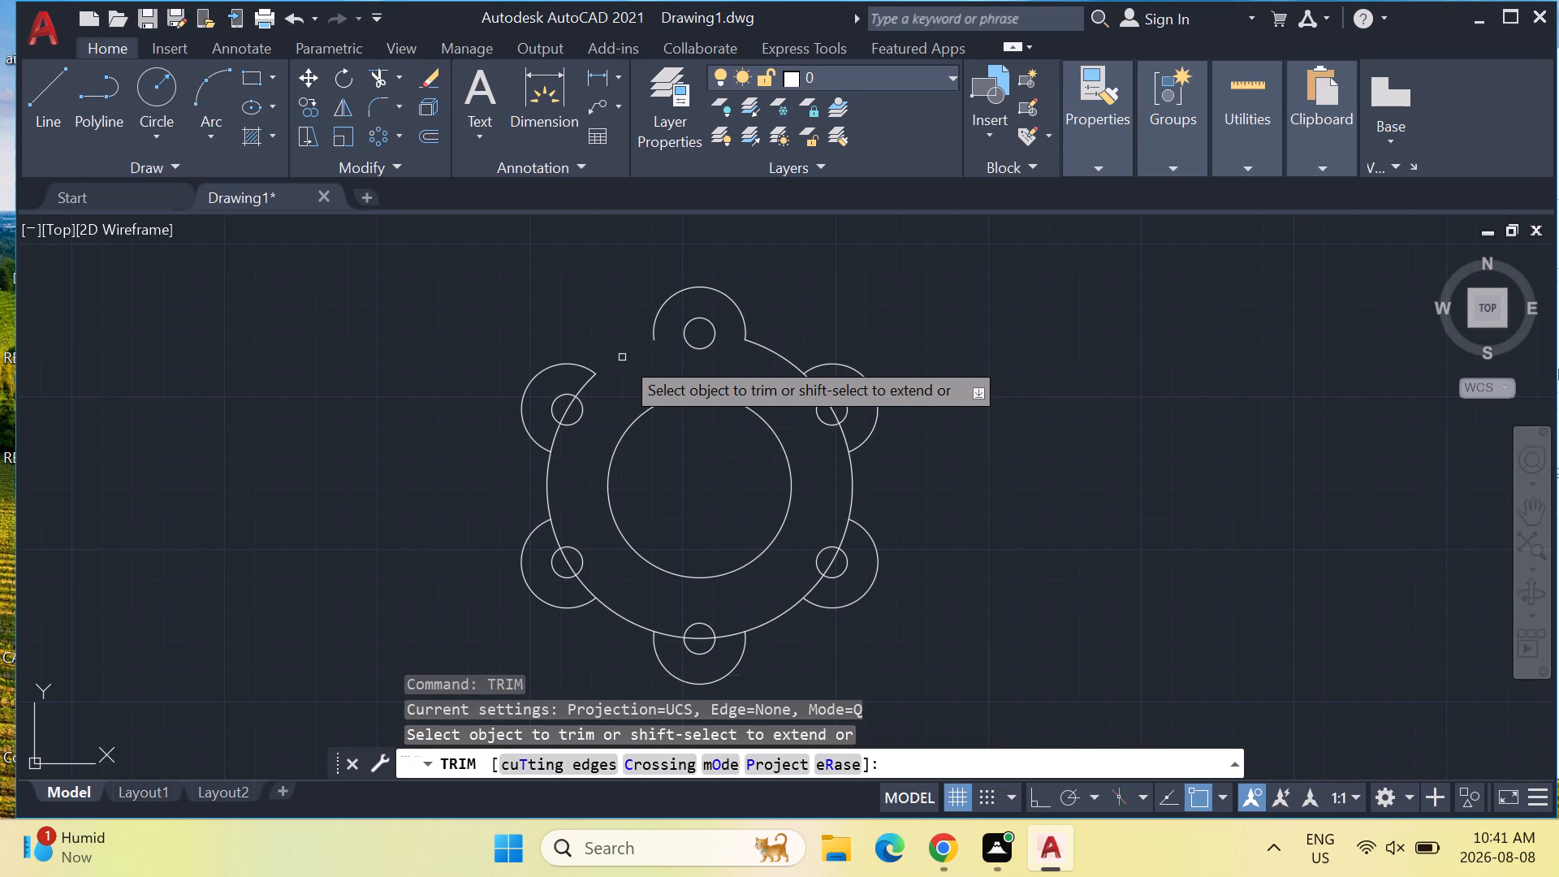
pyautogui.click(586, 384)
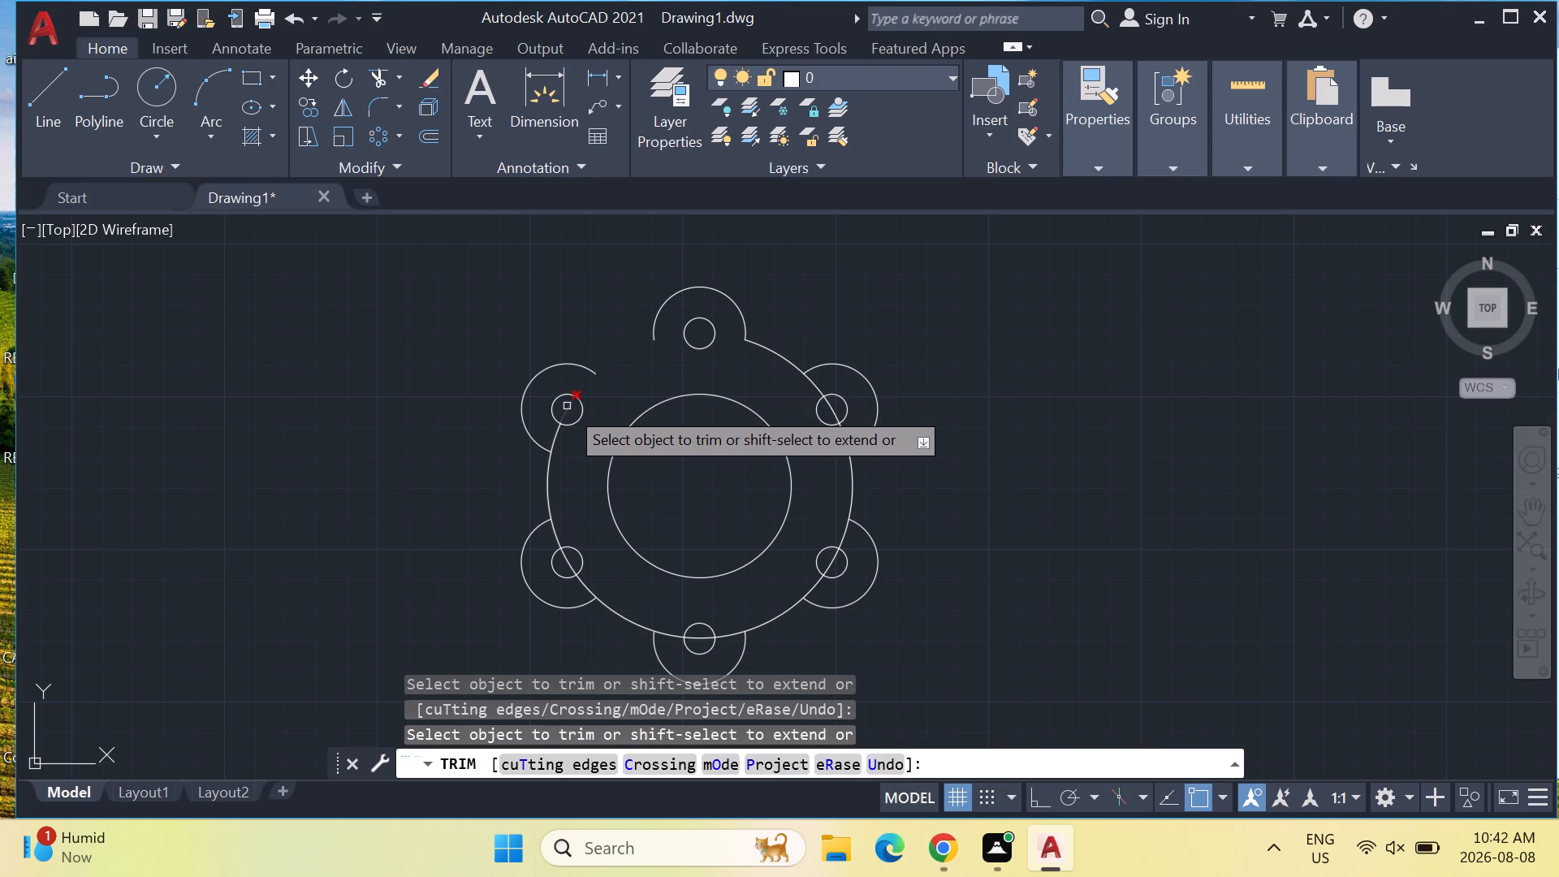
pyautogui.click(565, 409)
pyautogui.click(551, 442)
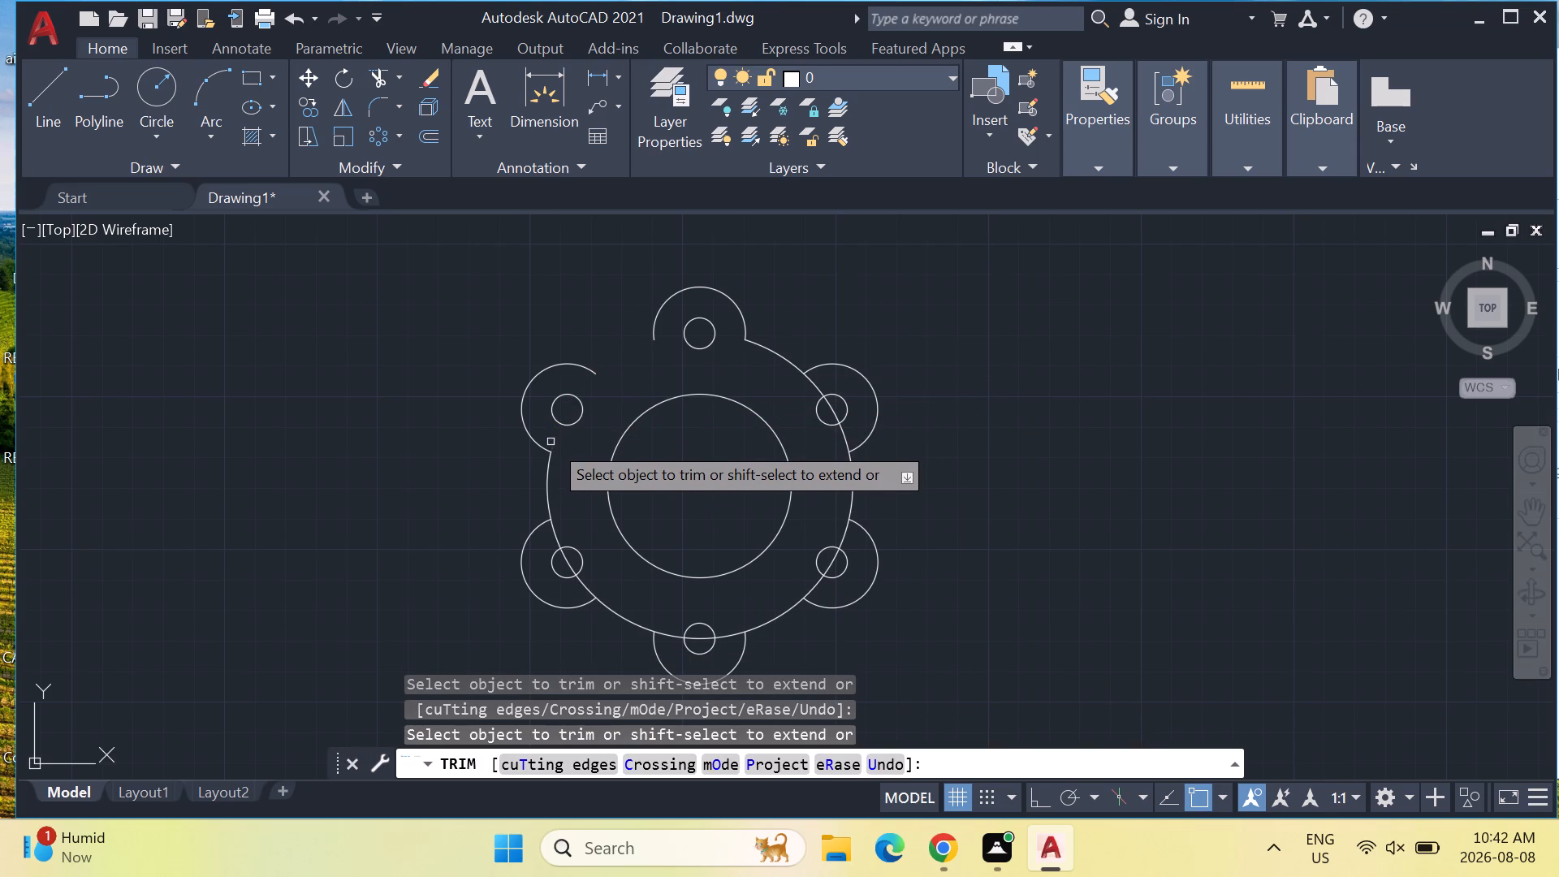
pyautogui.click(548, 487)
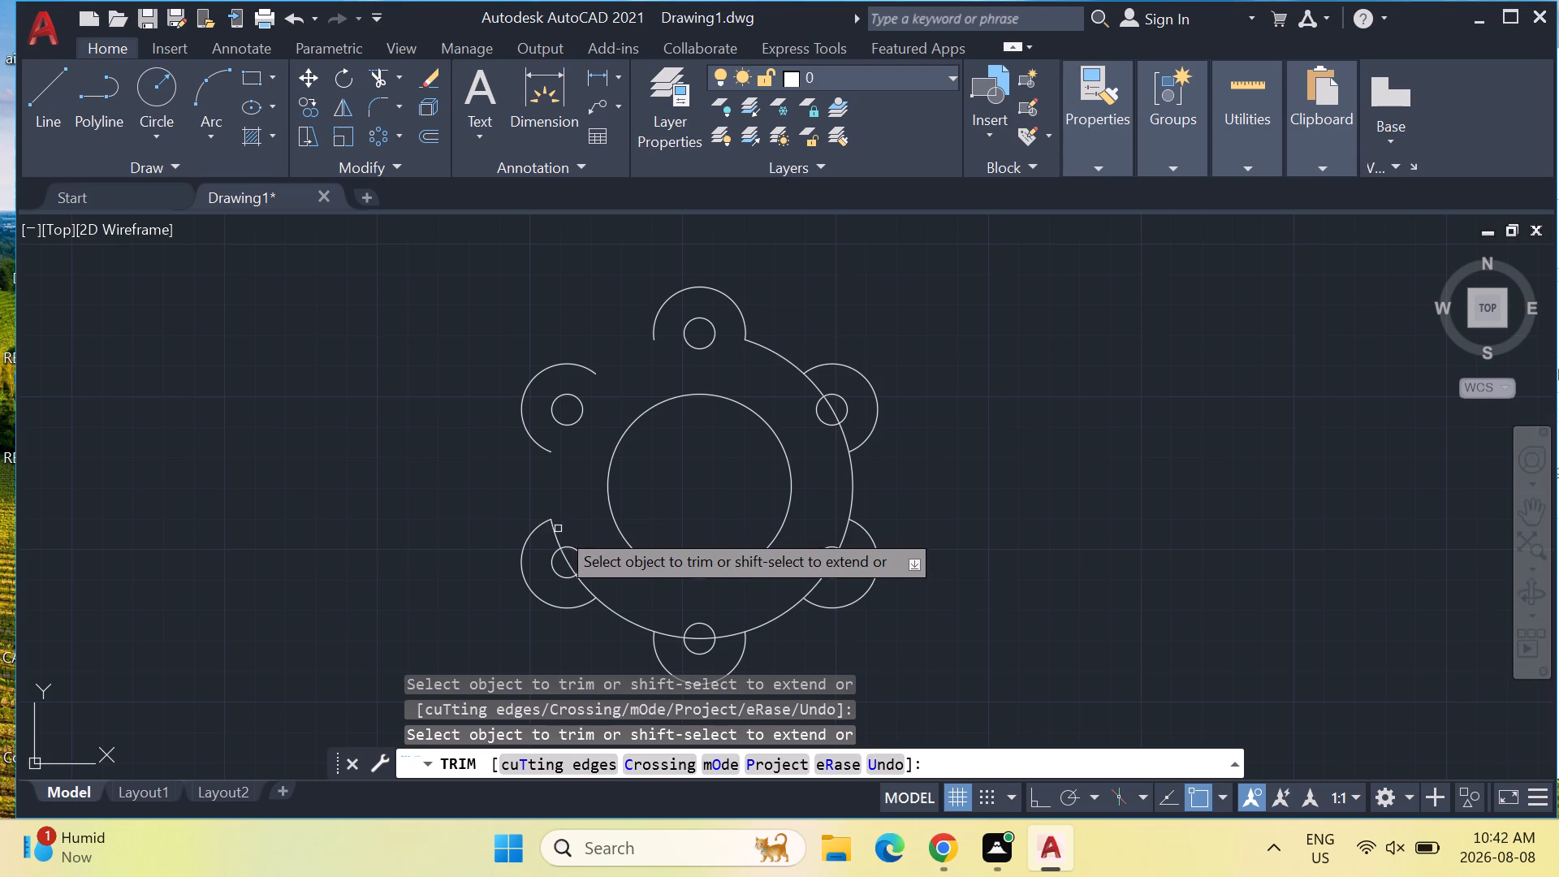
pyautogui.click(558, 536)
pyautogui.click(569, 564)
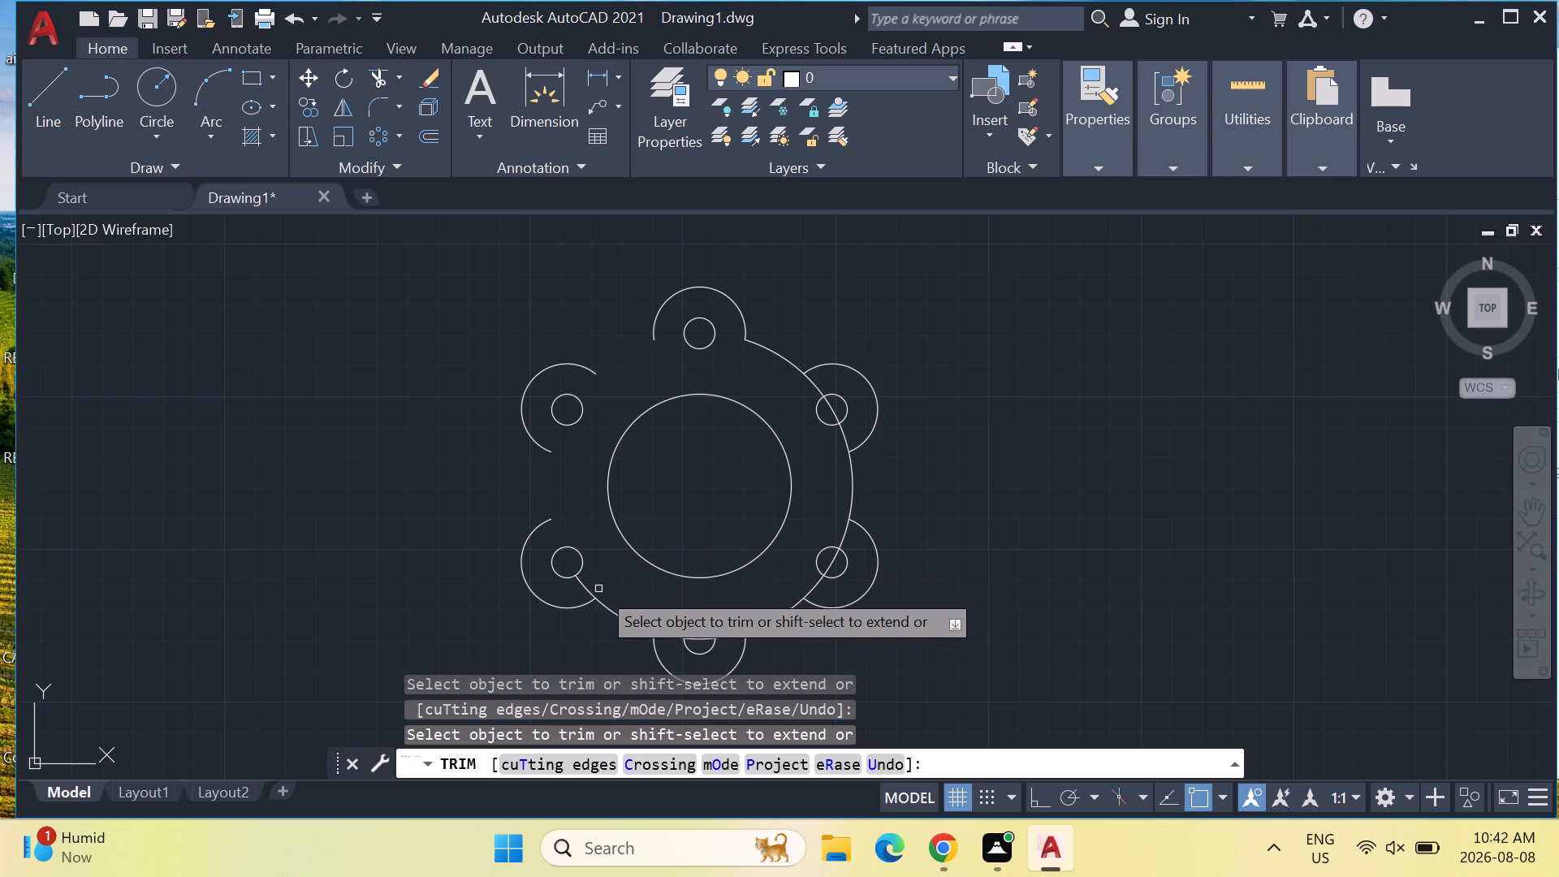
pyautogui.click(579, 590)
pyautogui.click(585, 590)
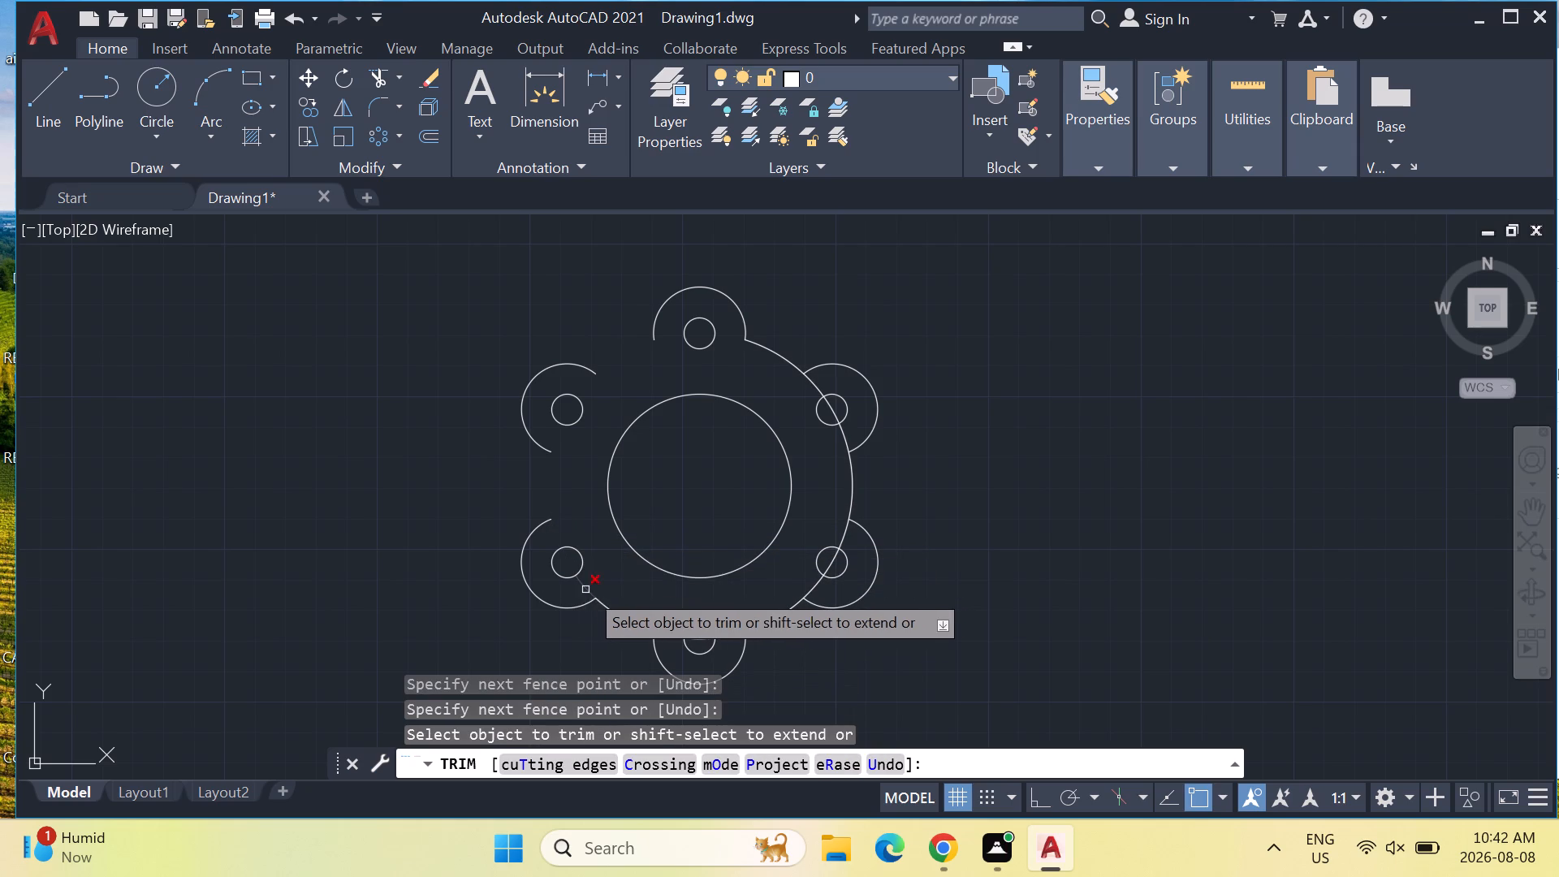
pyautogui.click(618, 611)
# Trim away the rest of the radius-50 circle, from inside the bottom lobe up the right side to the top lobe.
pyautogui.click(663, 636)
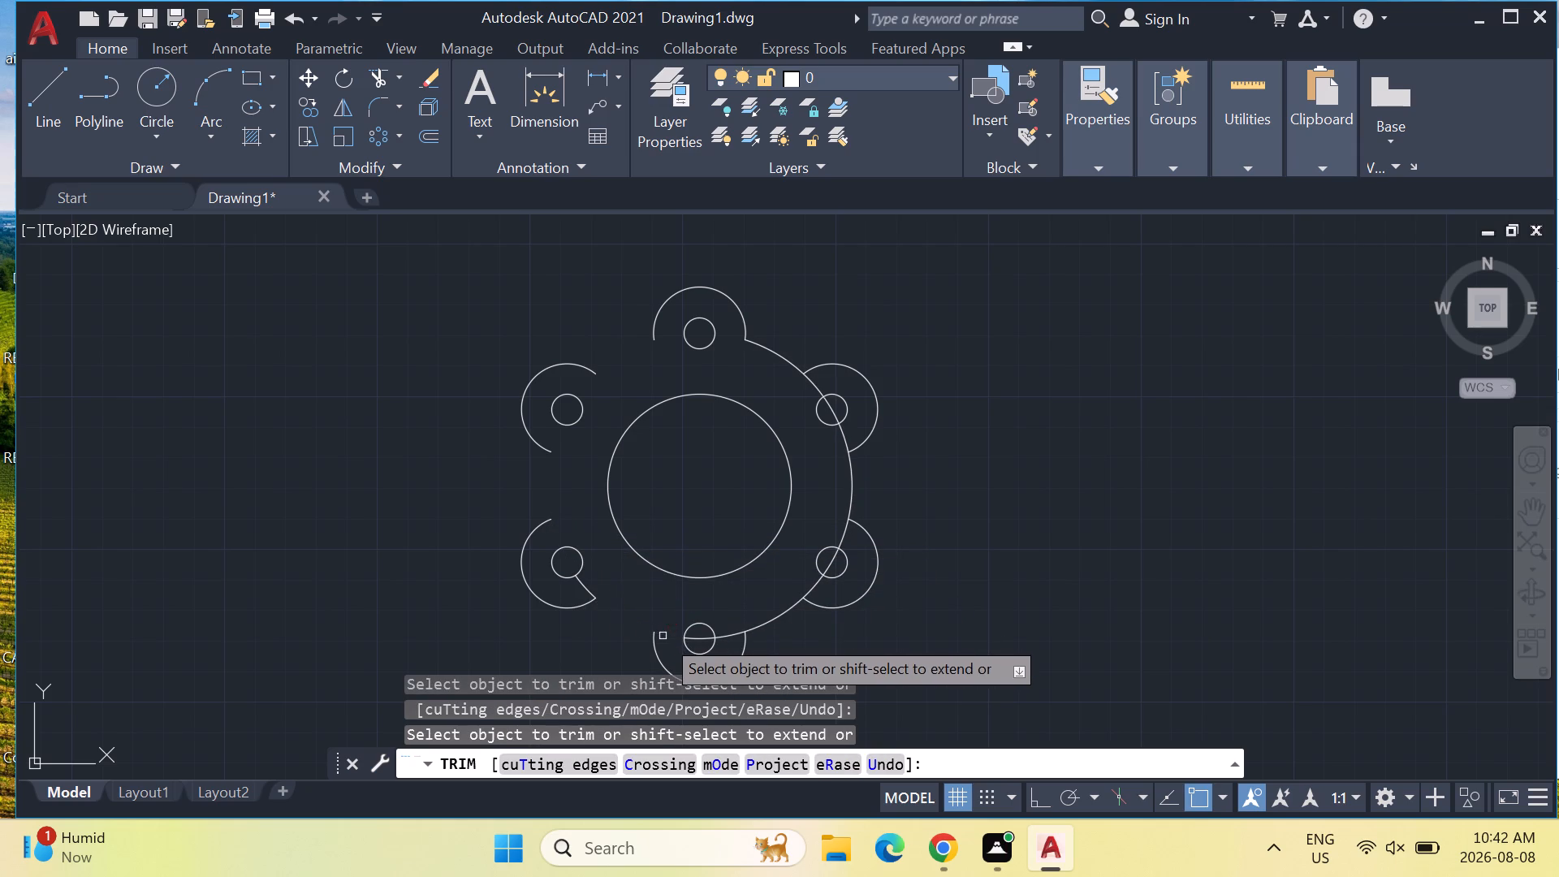
pyautogui.click(701, 637)
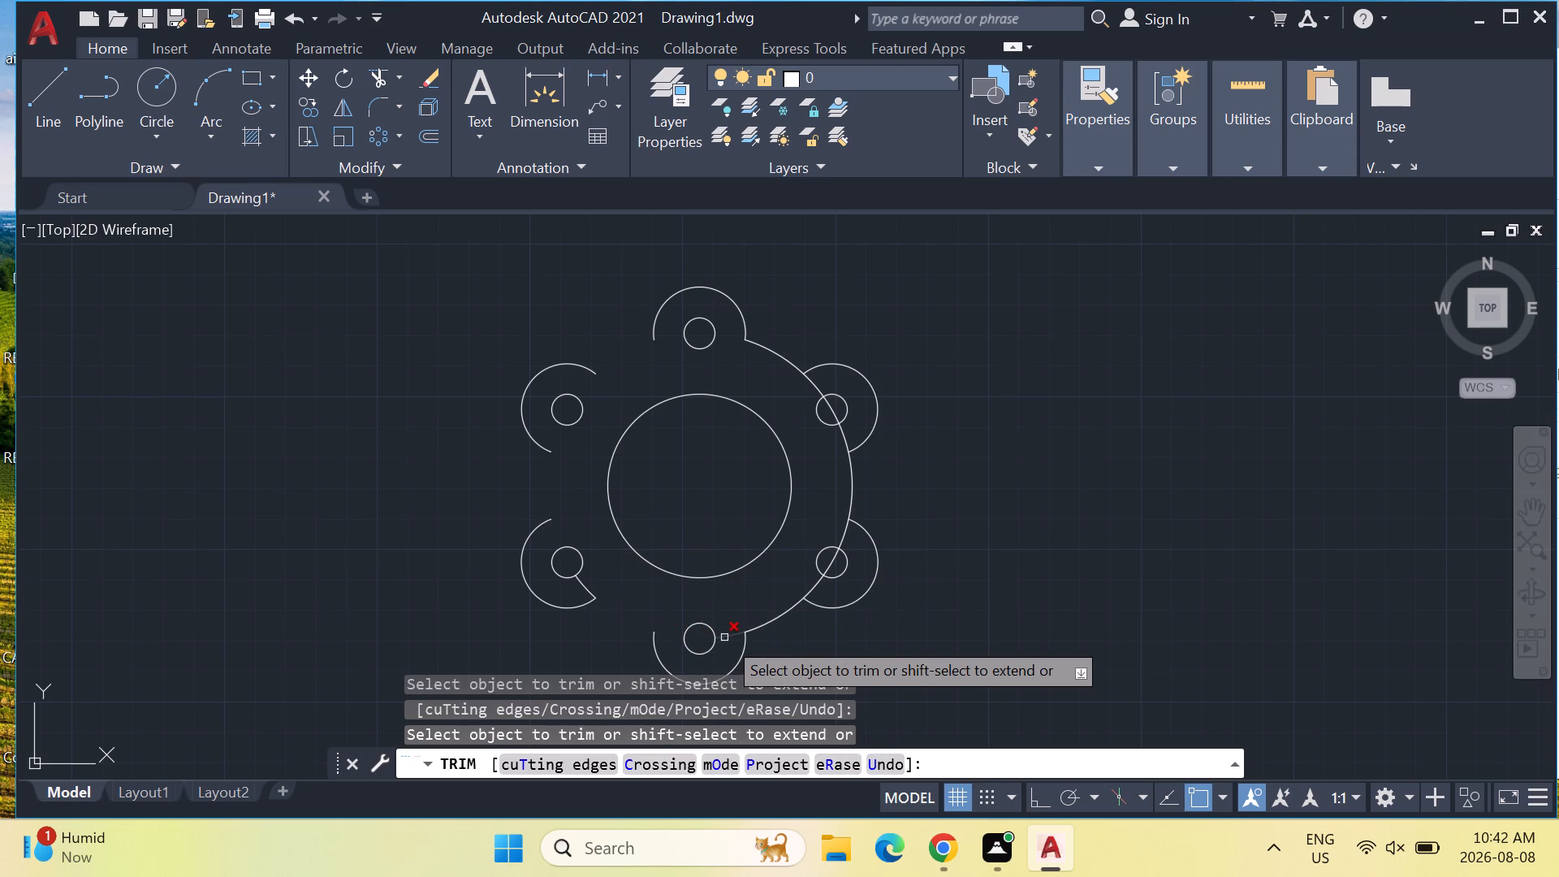
pyautogui.click(724, 637)
pyautogui.click(767, 620)
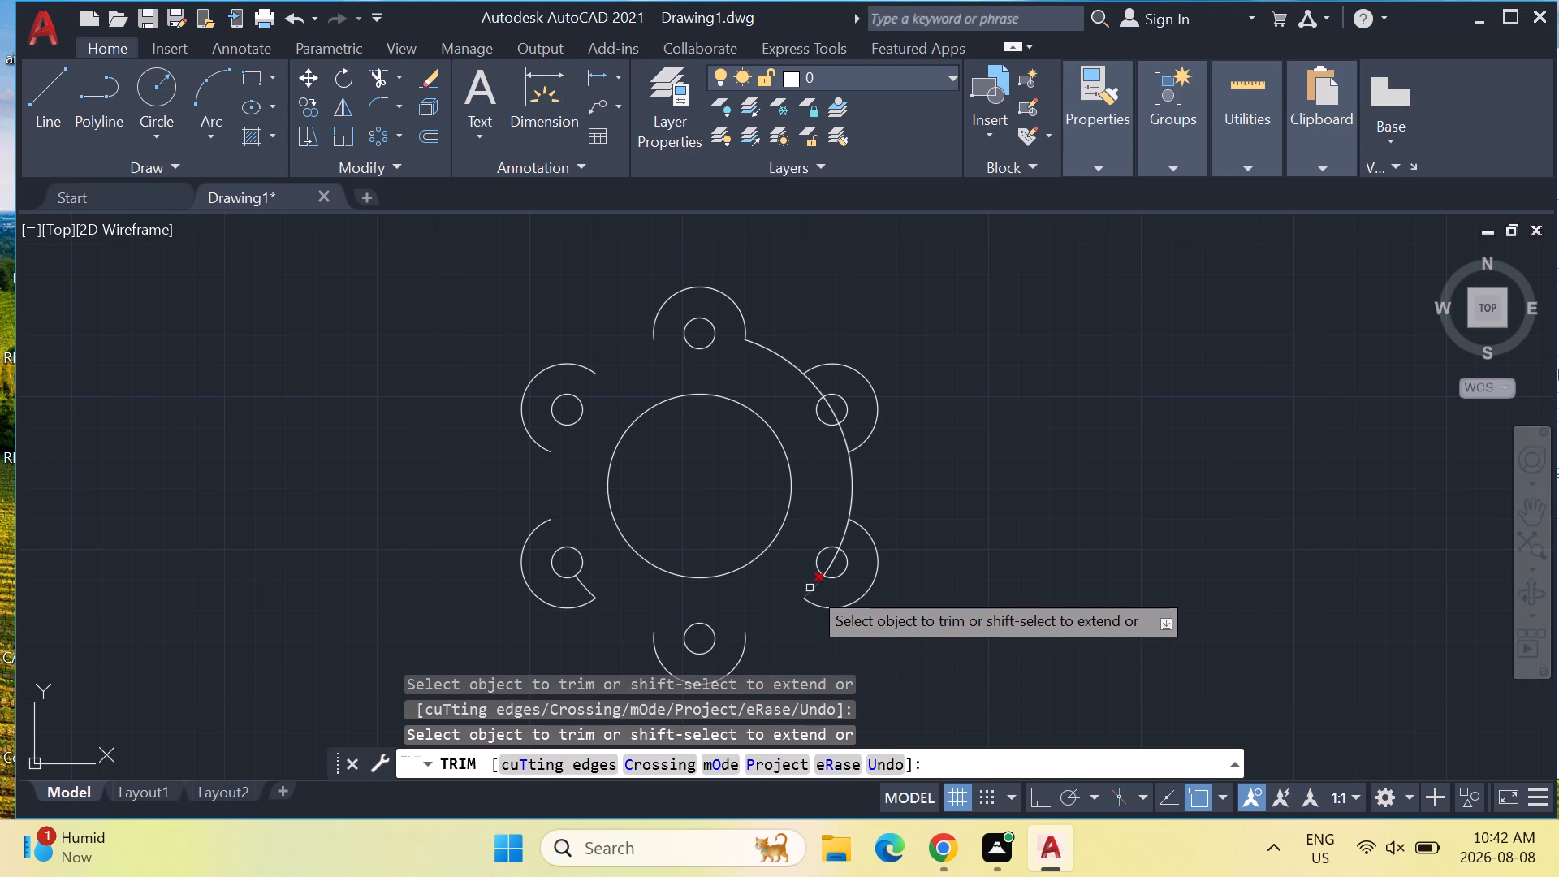
pyautogui.click(810, 588)
pyautogui.click(831, 568)
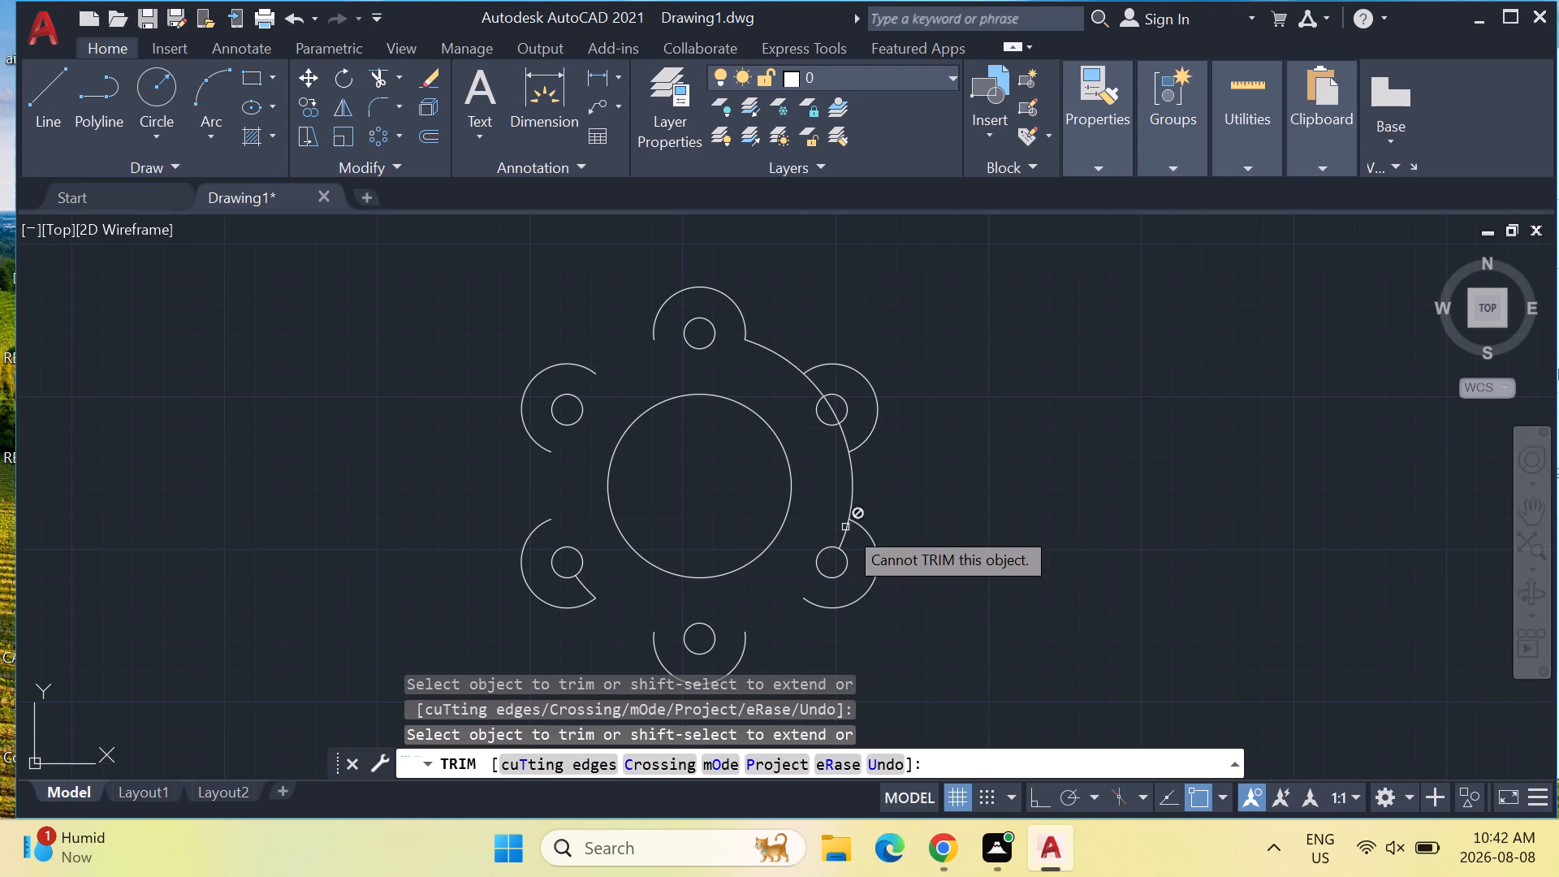
pyautogui.click(844, 538)
pyautogui.click(849, 508)
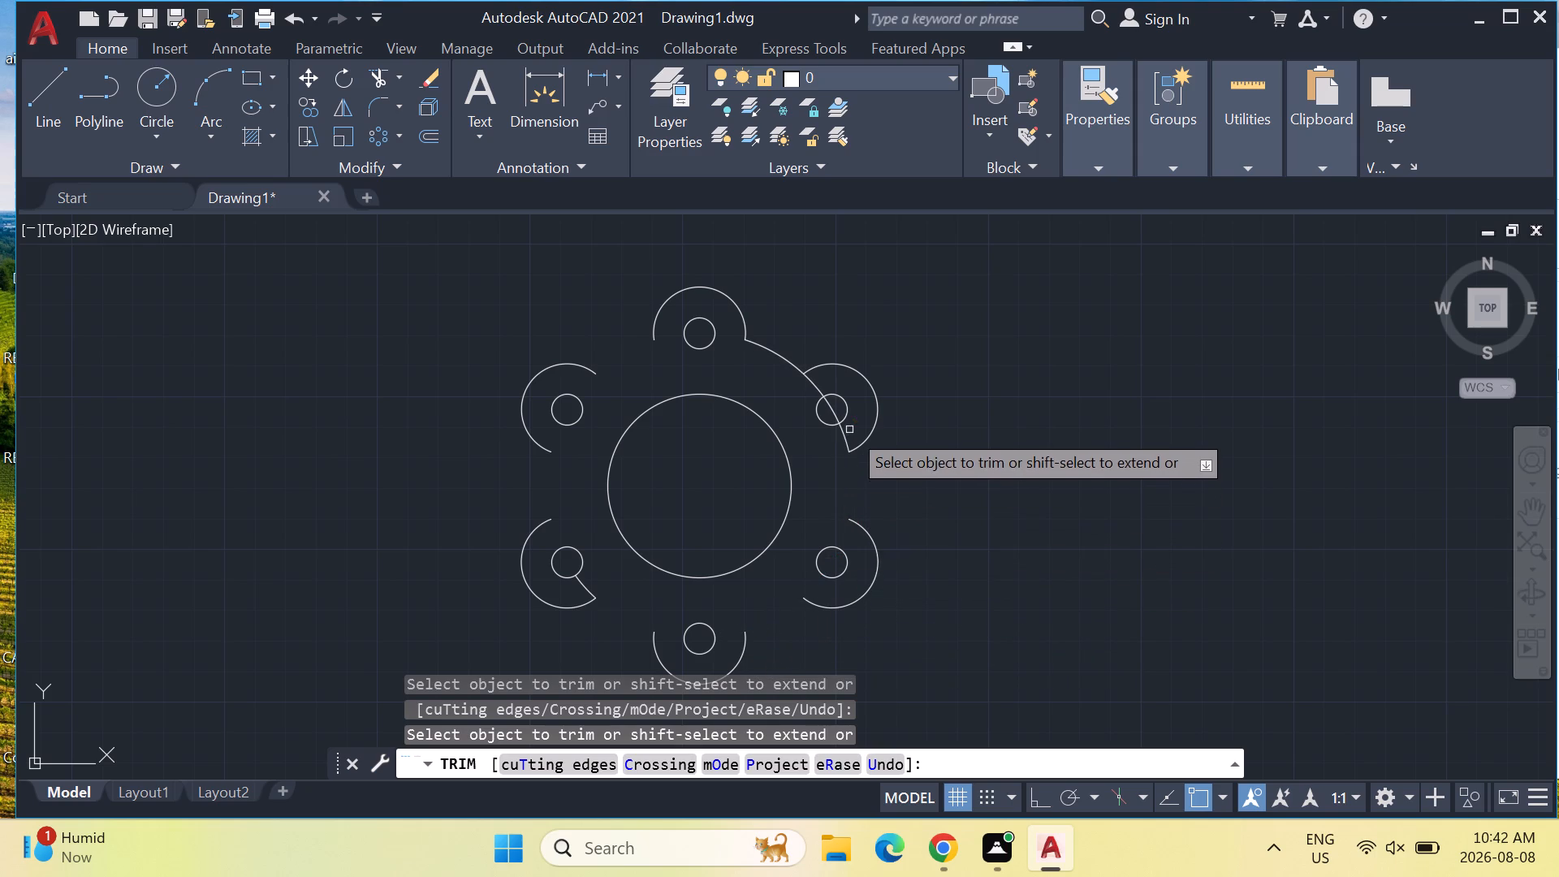
pyautogui.click(844, 436)
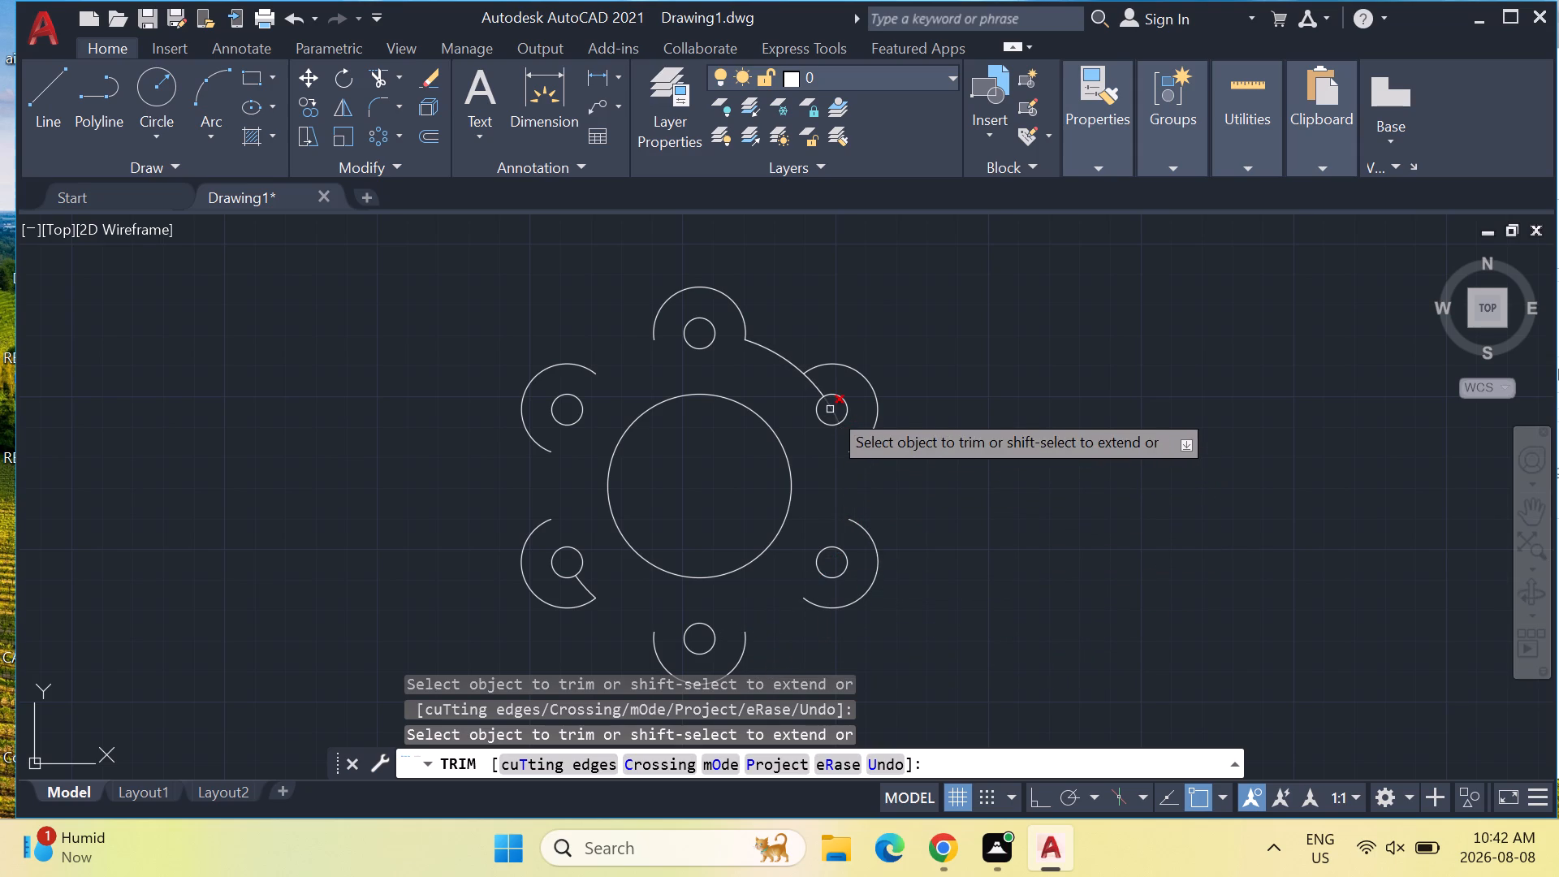
pyautogui.click(830, 409)
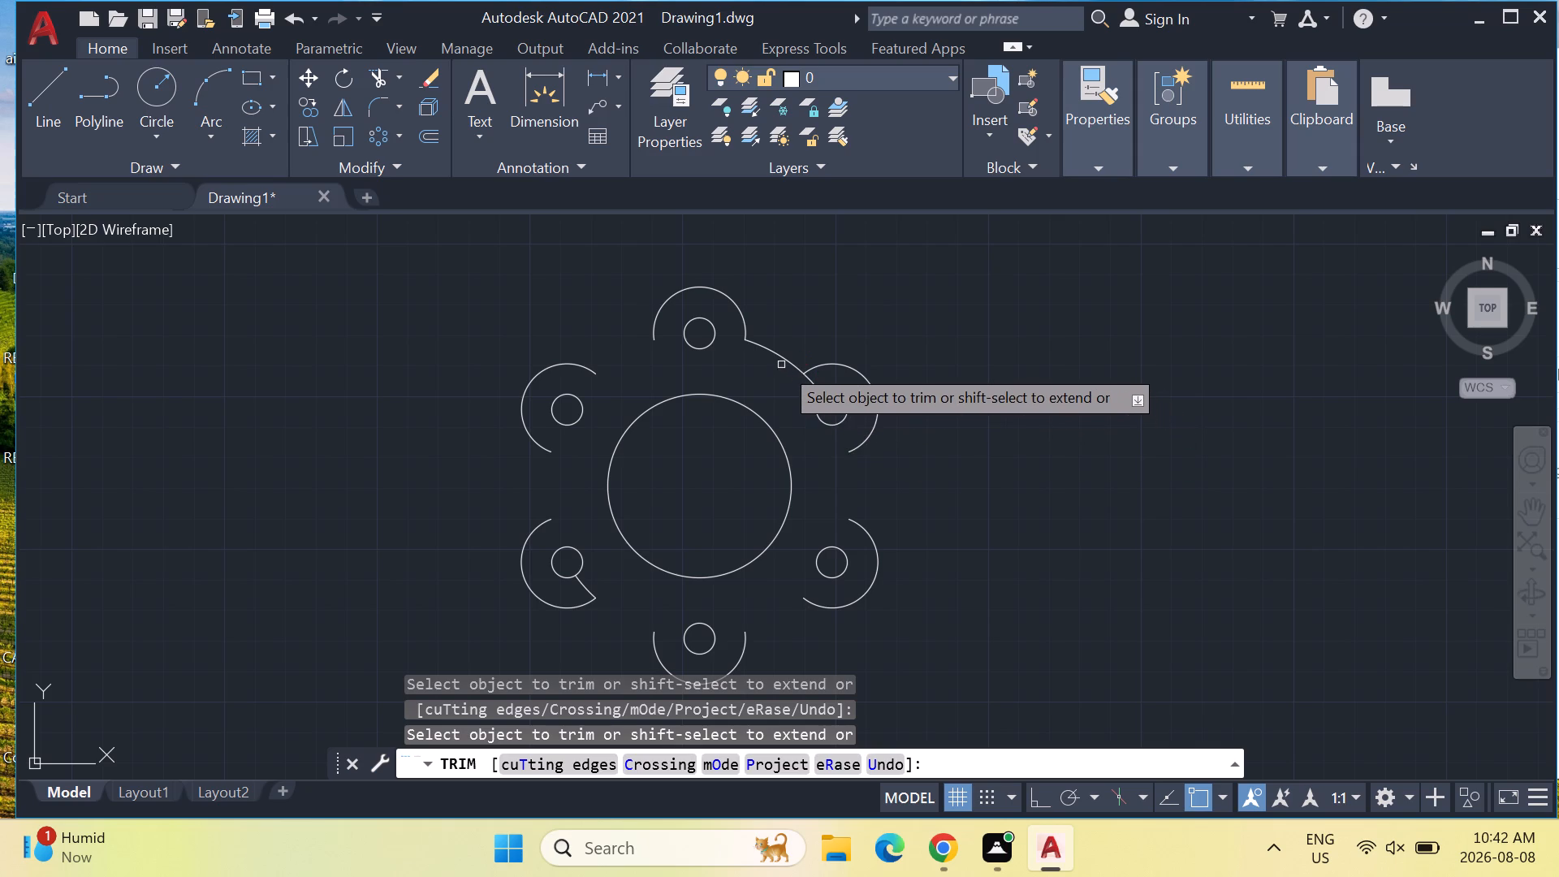
pyautogui.moveTo(781, 365); pyautogui.dragTo(783, 339)
pyautogui.moveTo(801, 399); pyautogui.dragTo(806, 389)
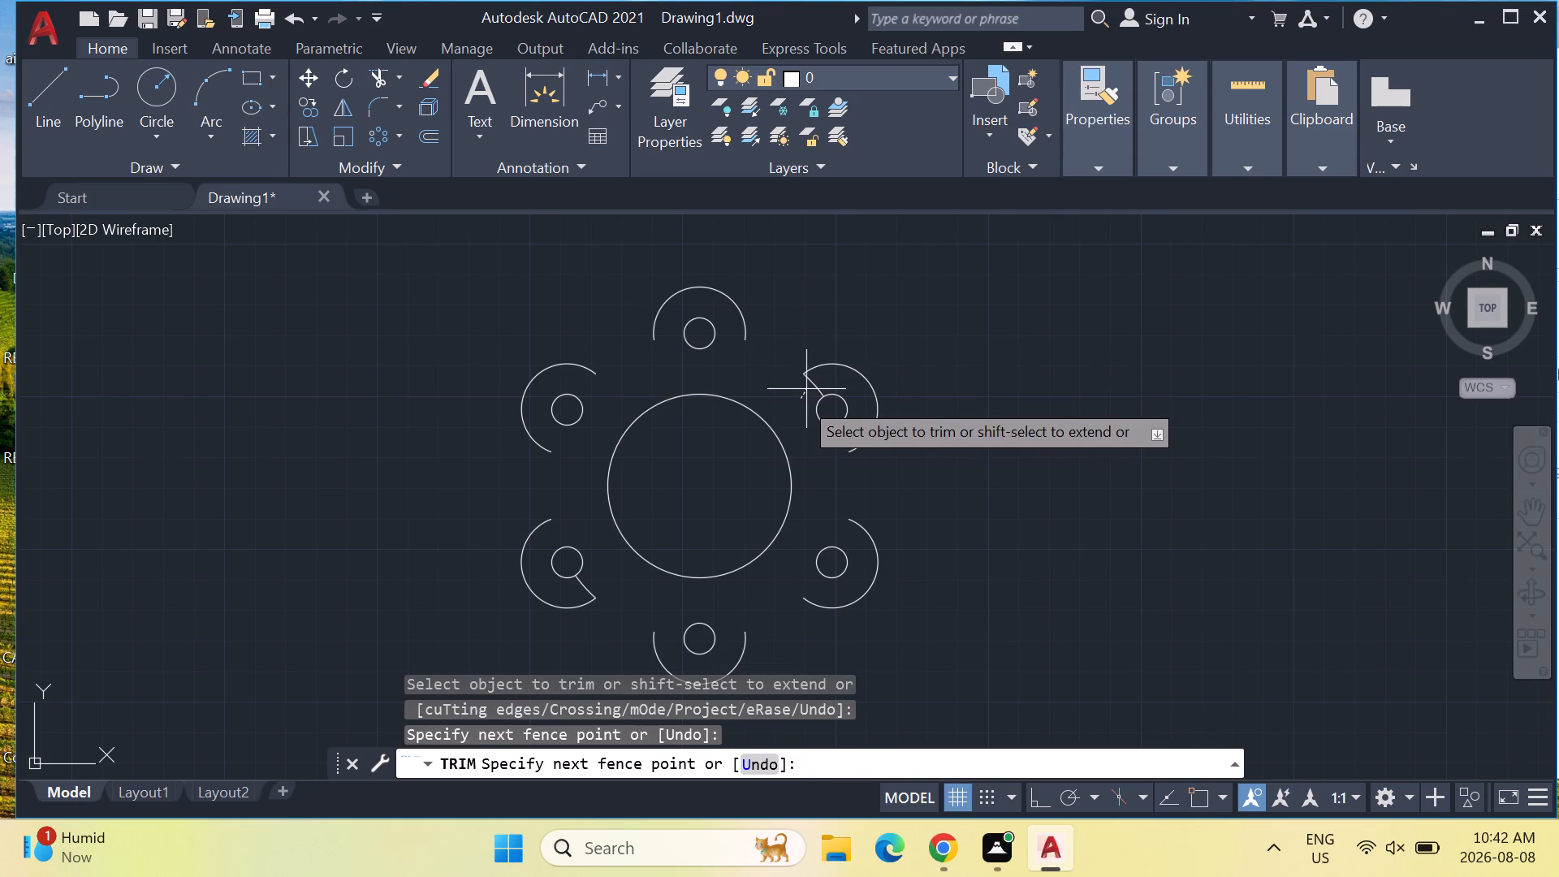
pyautogui.moveTo(806, 389); pyautogui.dragTo(814, 379)
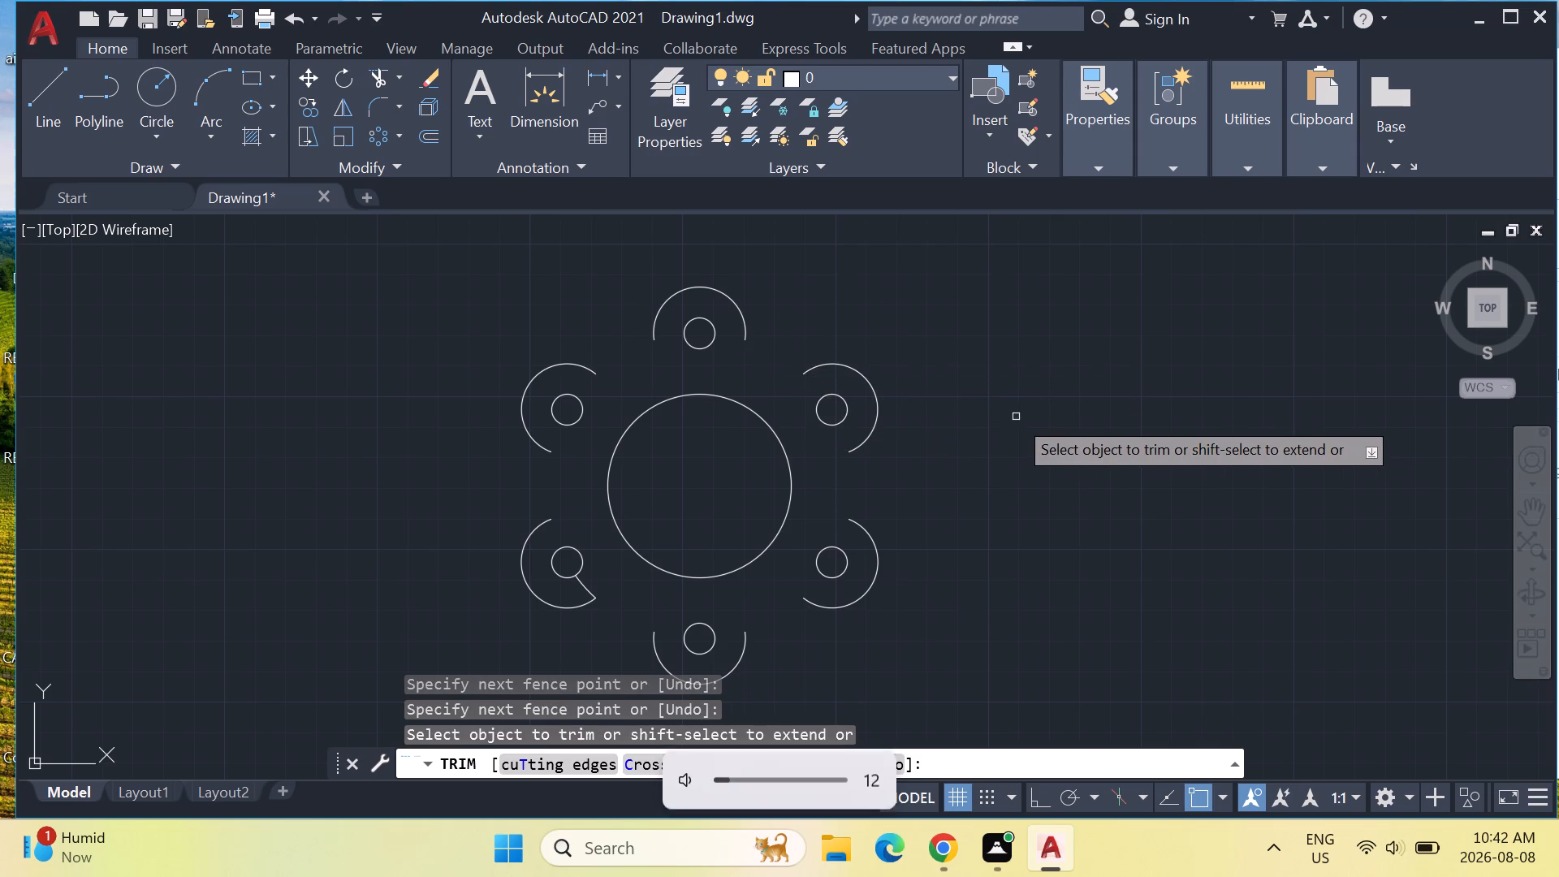
pyautogui.press('Escape')
pyautogui.press('Escape')
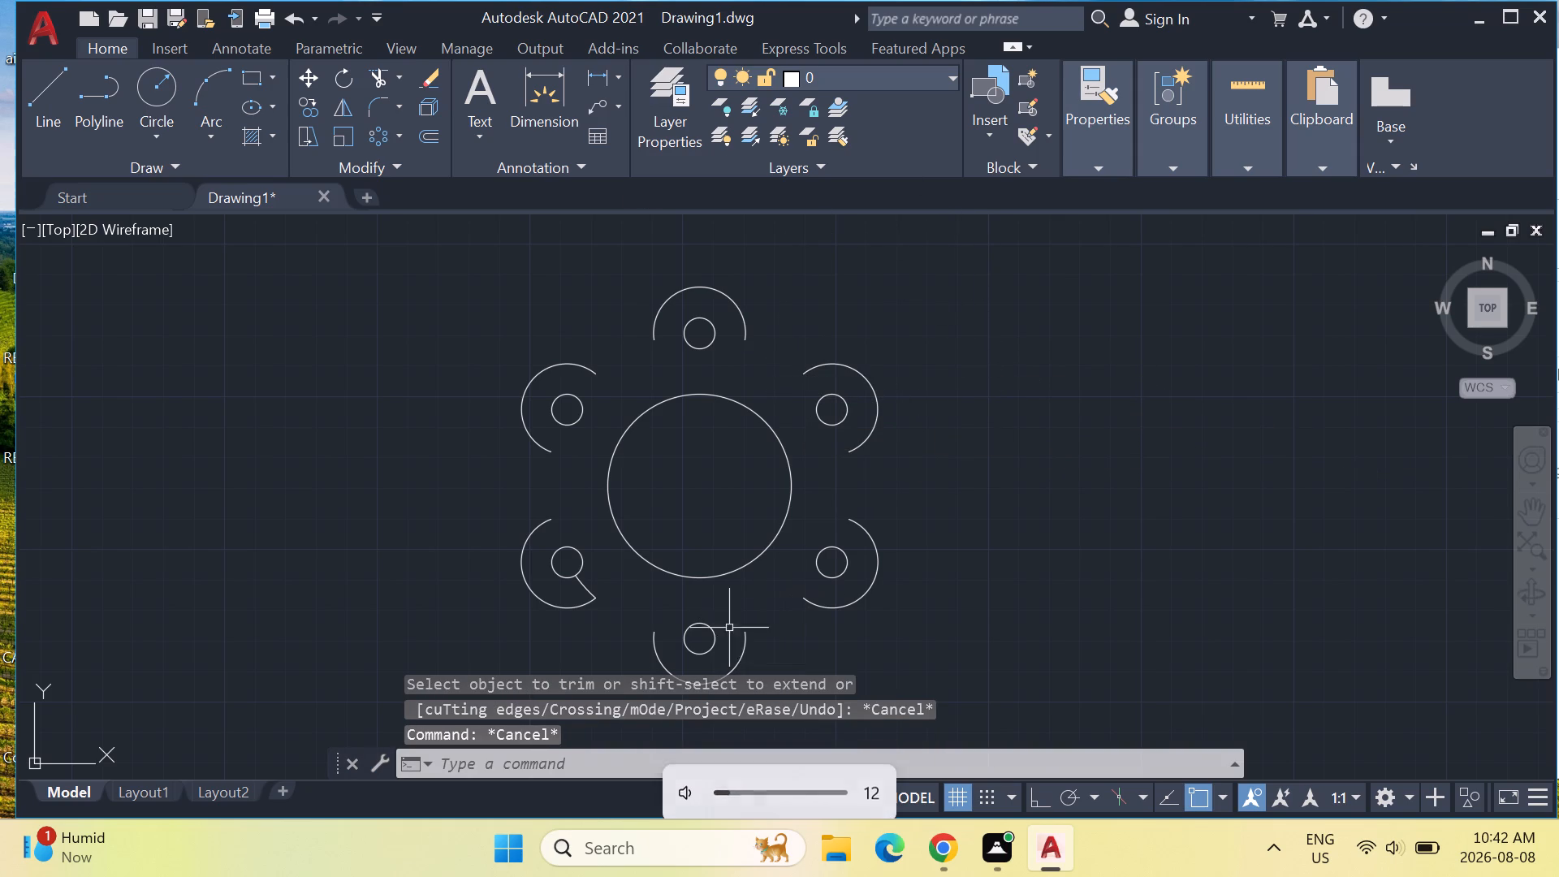
# Delete the leftover piece of the radius-50 arc between the hole and the lobe end at the lower left.
pyautogui.click(588, 590)
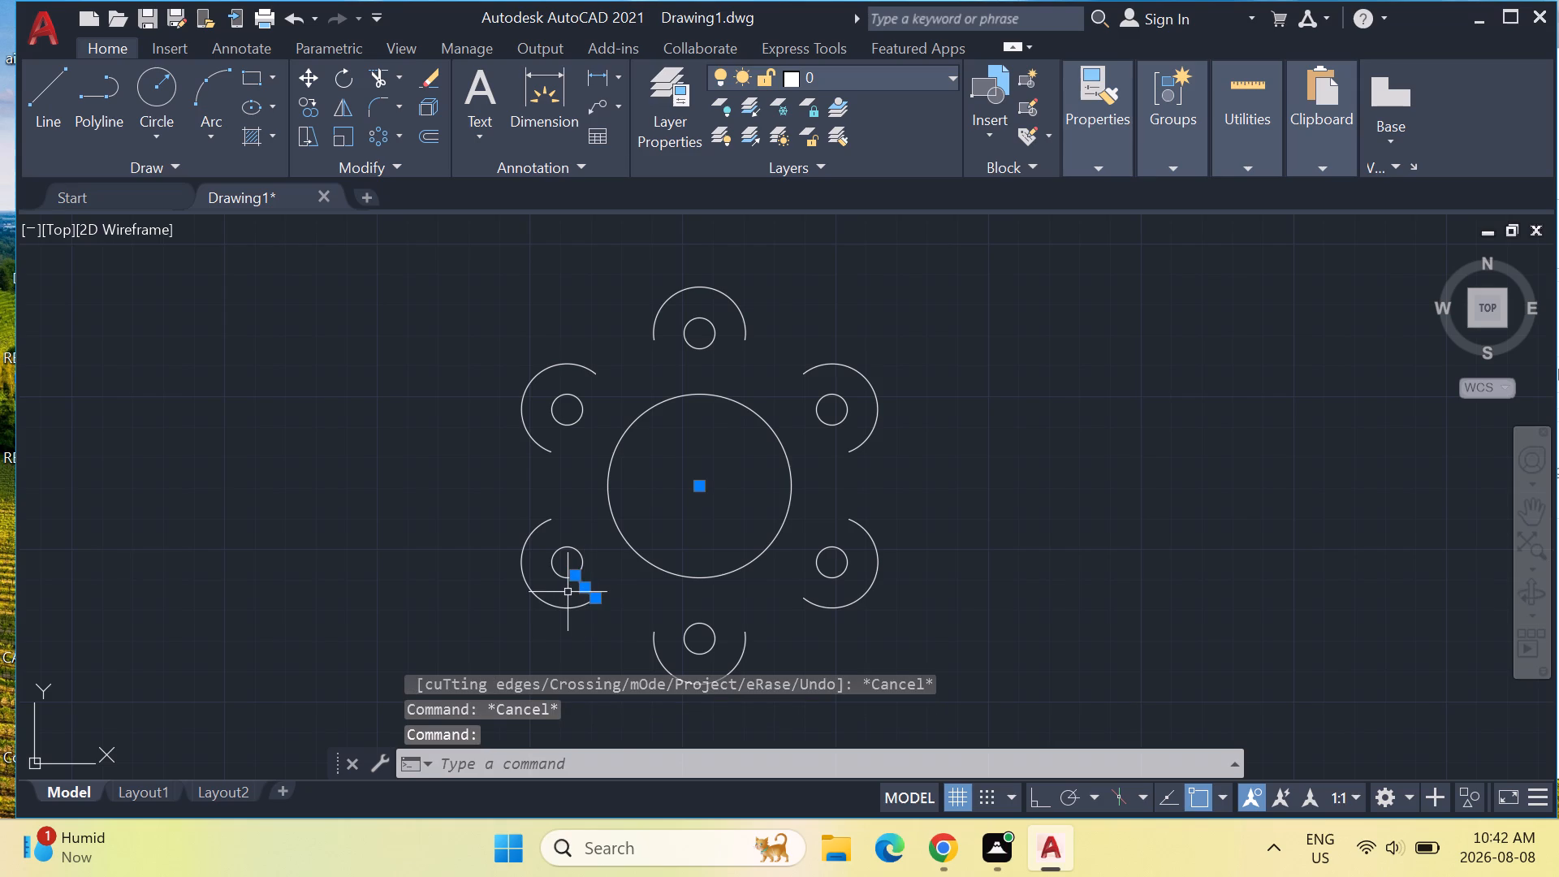
pyautogui.press('Delete')
pyautogui.press('Escape')
pyautogui.press('Escape')
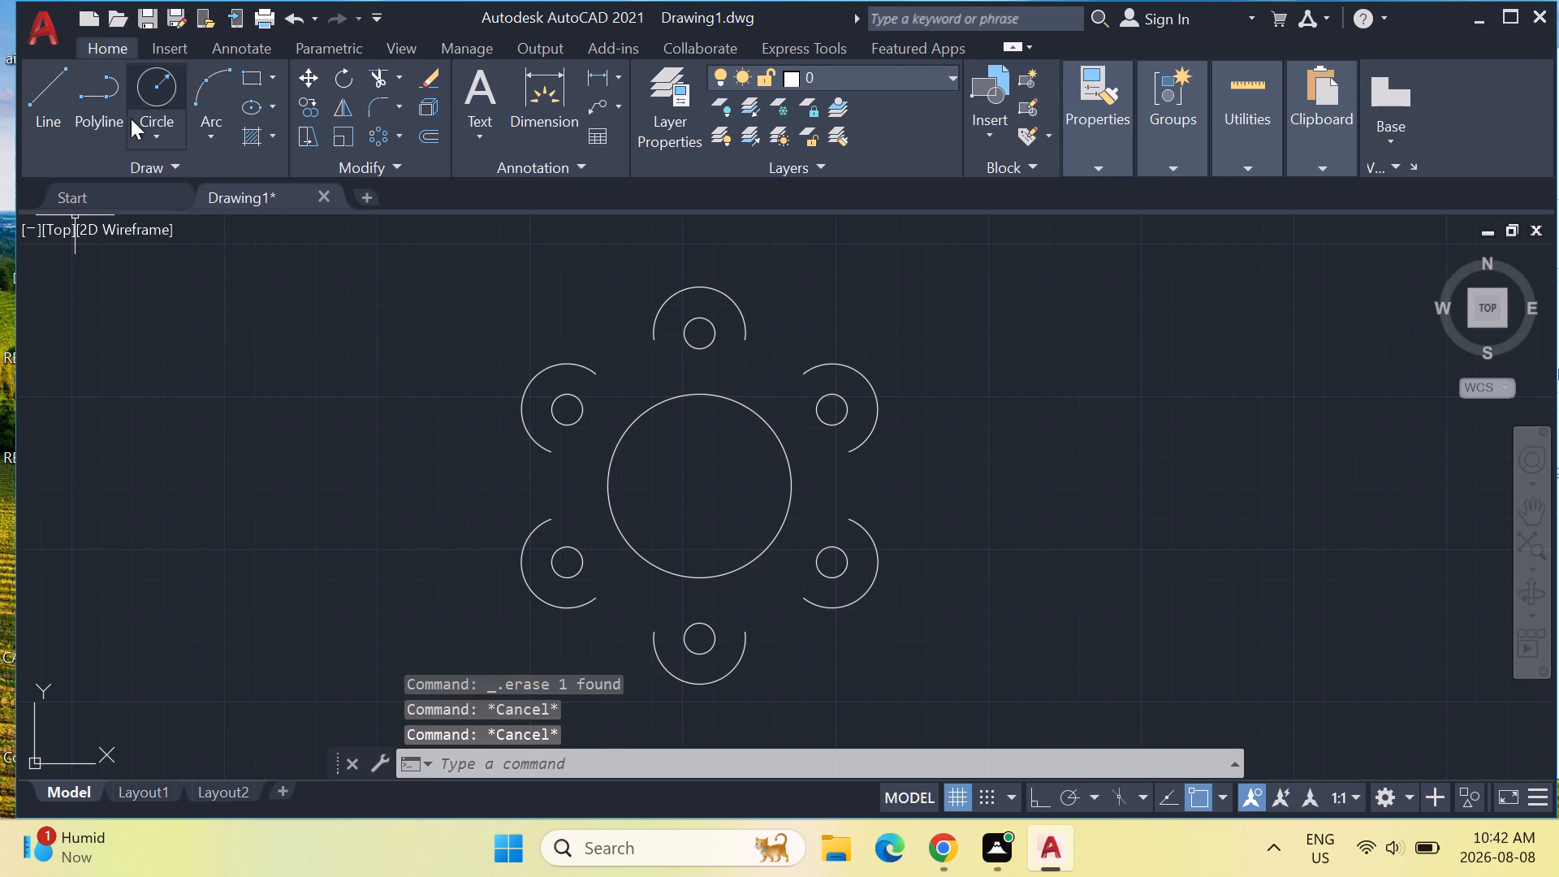
# Draw a radius-15 circle tangent to the upper-left lobe and the top lobe using the Tan, Tan, Radius method.
pyautogui.click(138, 129)
pyautogui.click(203, 381)
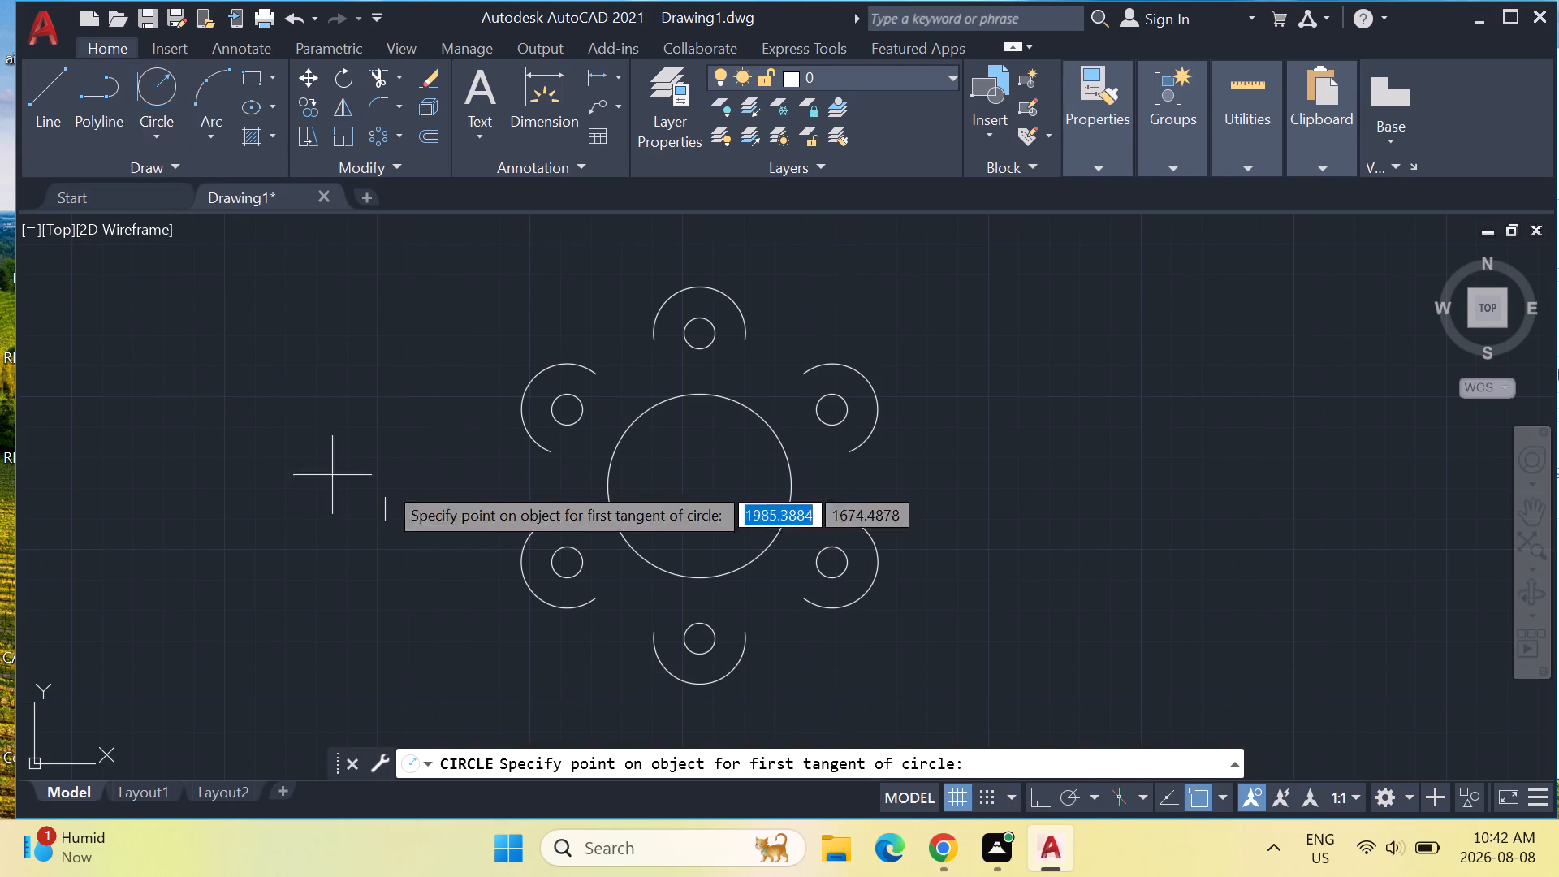
pyautogui.click(588, 369)
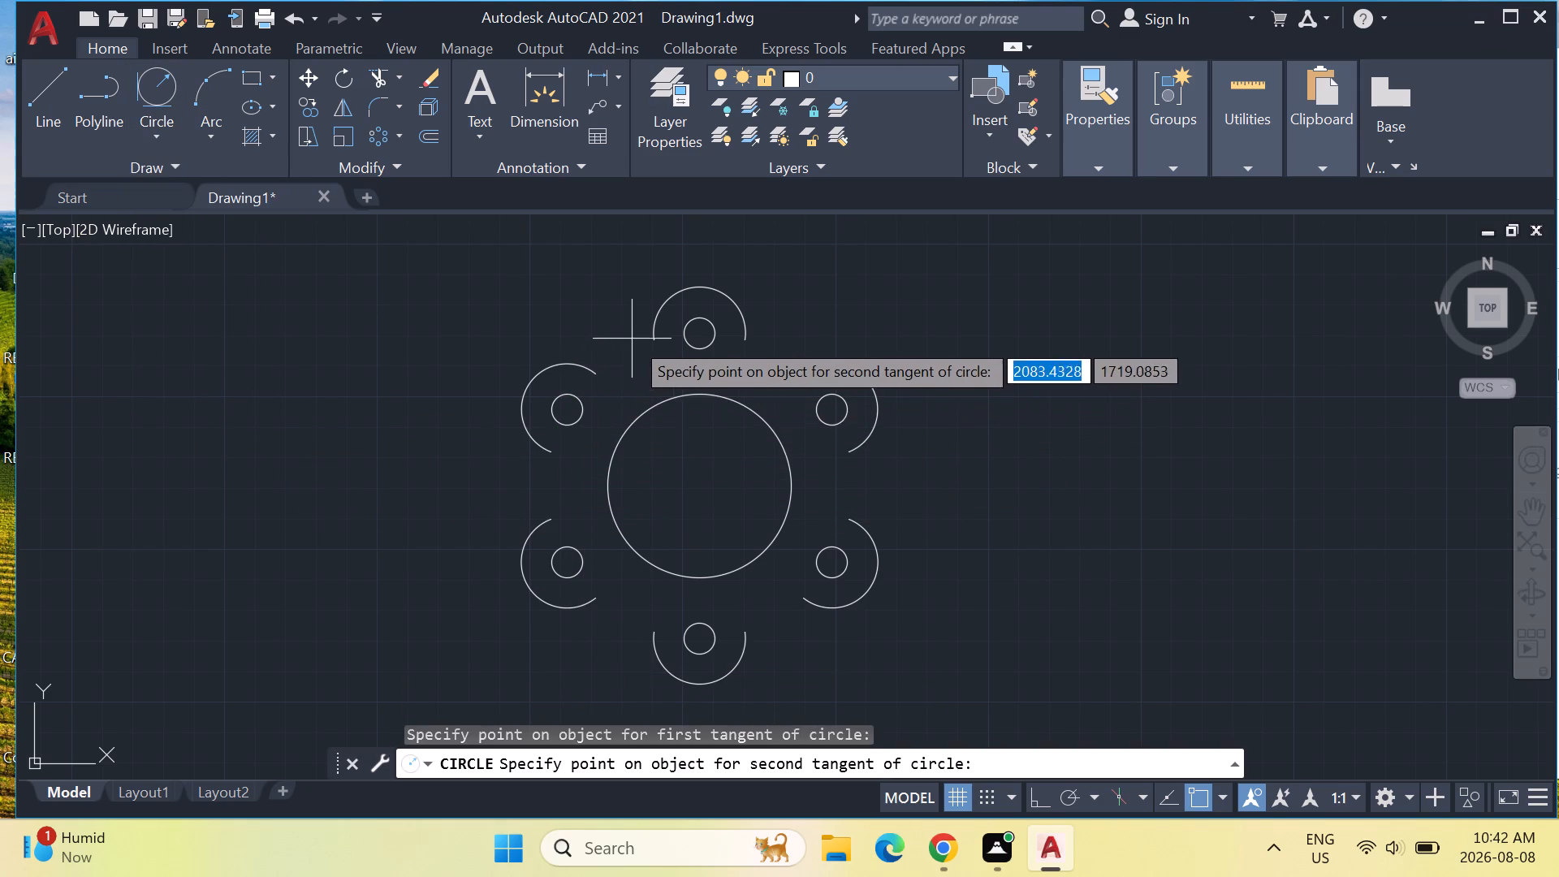
pyautogui.click(649, 329)
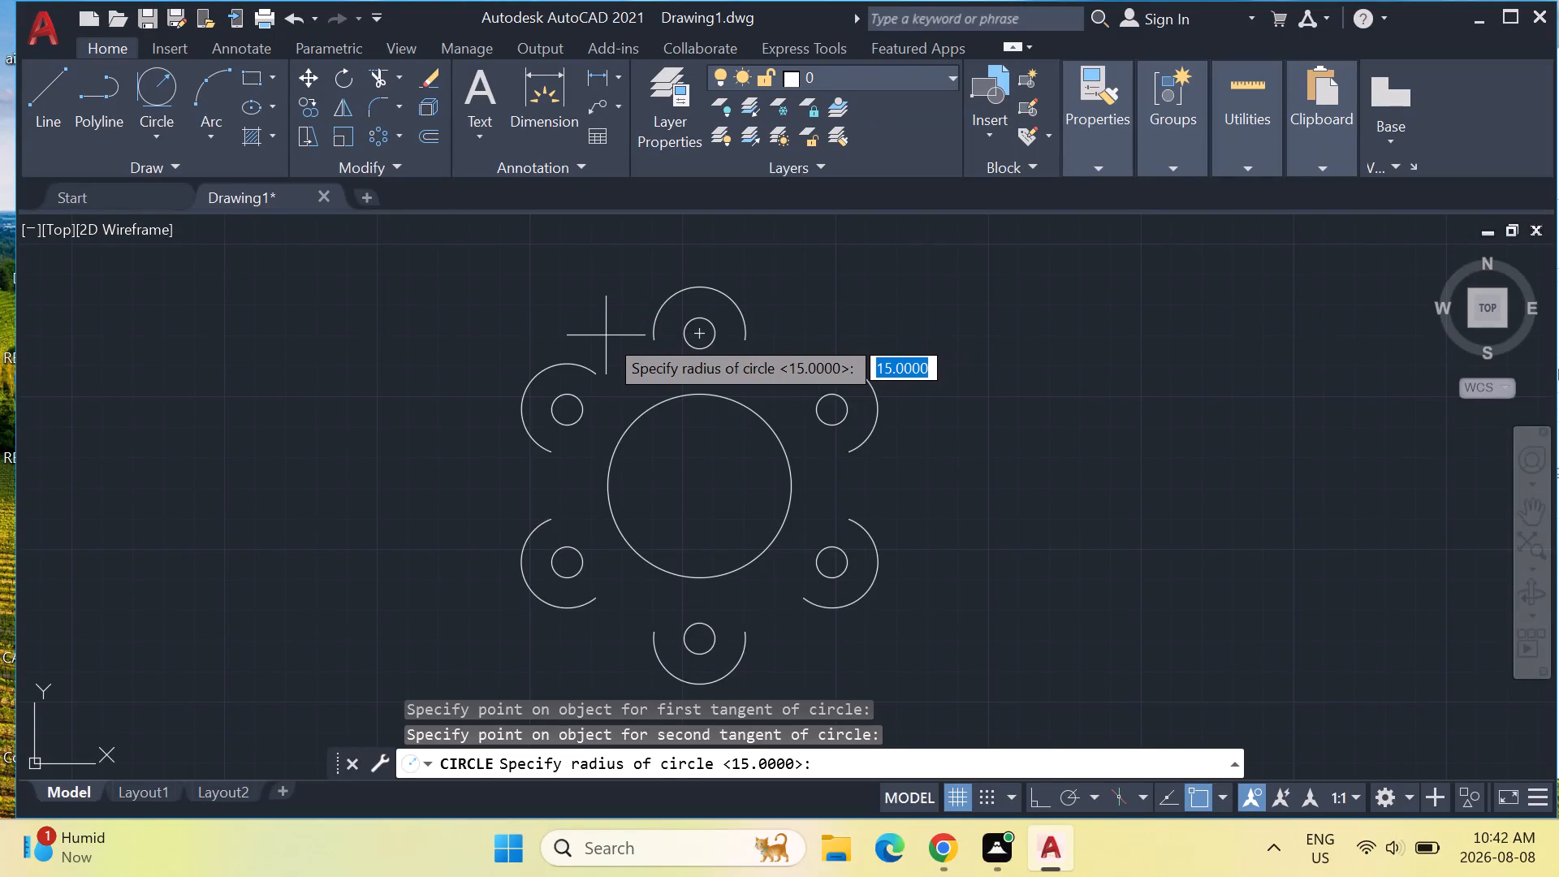
pyautogui.press('Return')
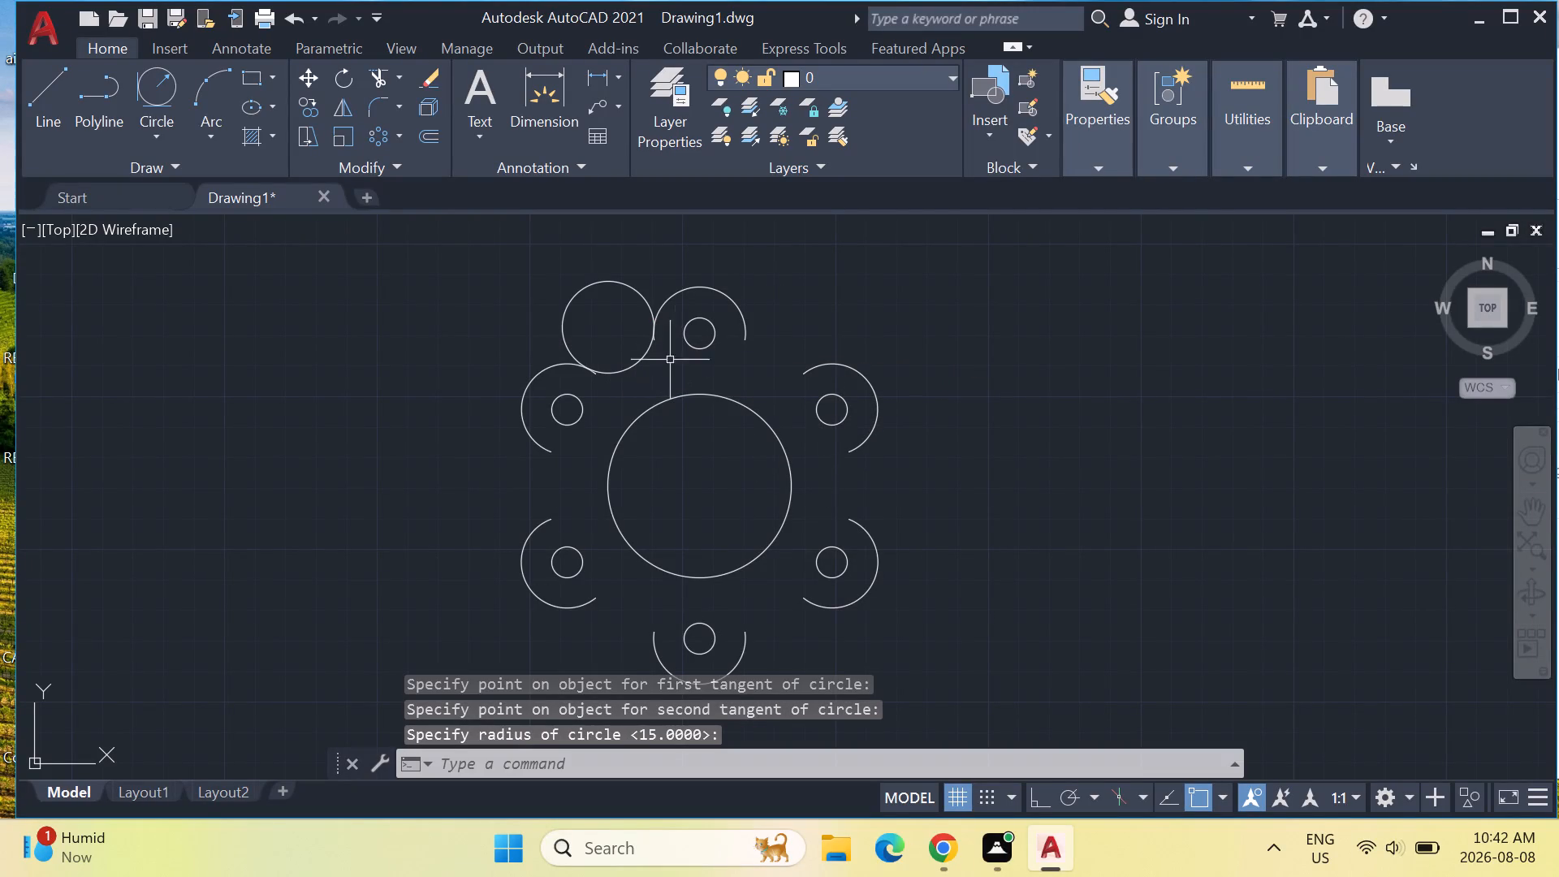
pyautogui.press('Escape')
pyautogui.press('Escape')
# Trim away the outer portion of the radius-15 tangent circle, leaving the concave arc between the upper-left and top lobes.
pyautogui.write('trim')
pyautogui.press('Return')
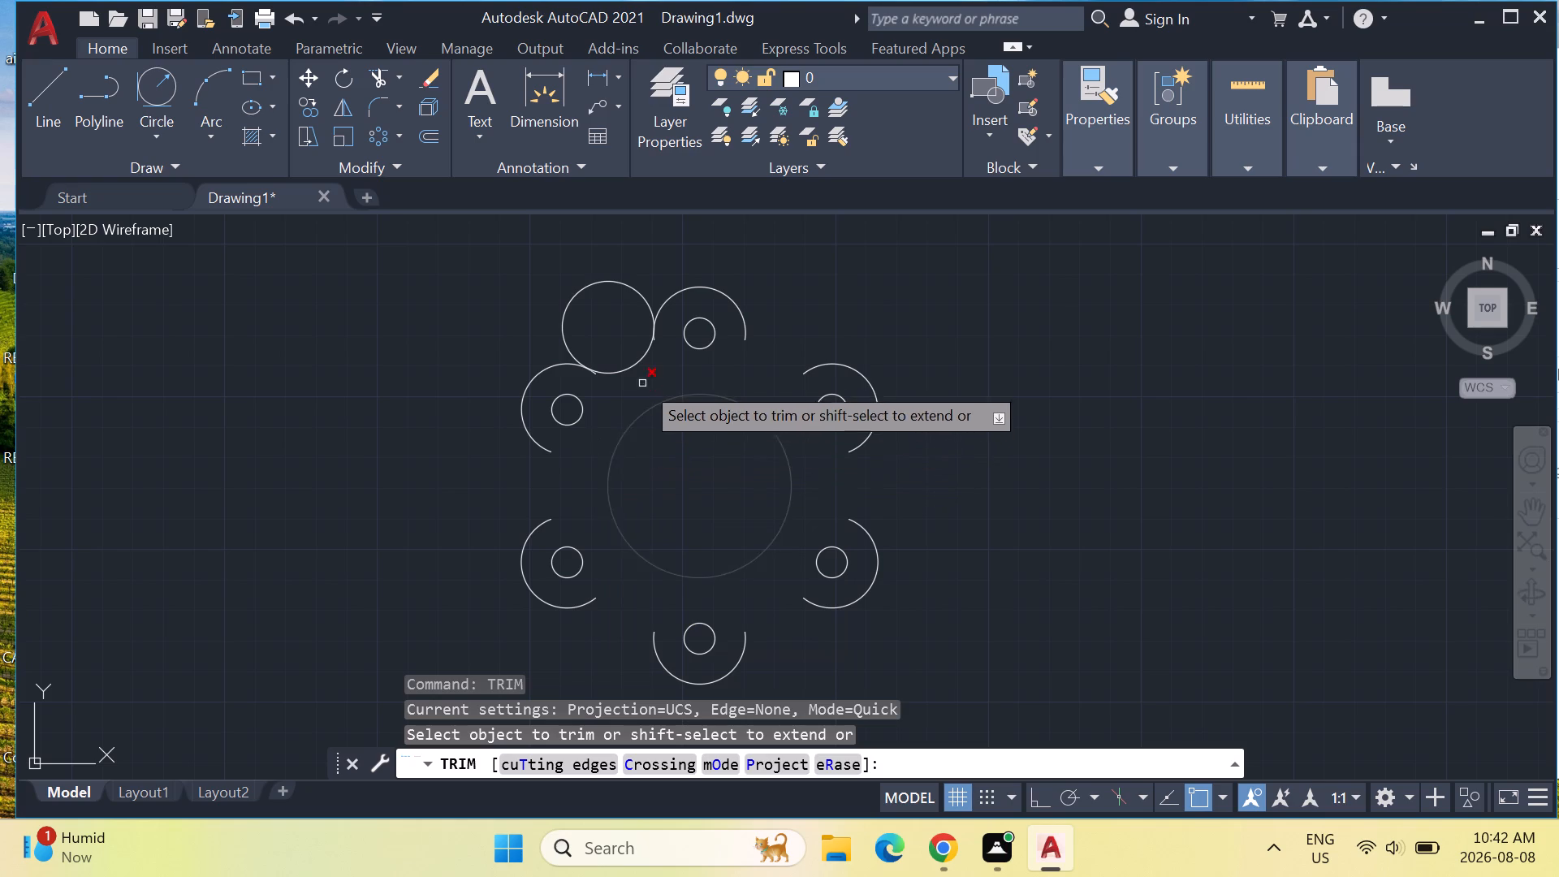
pyautogui.click(594, 286)
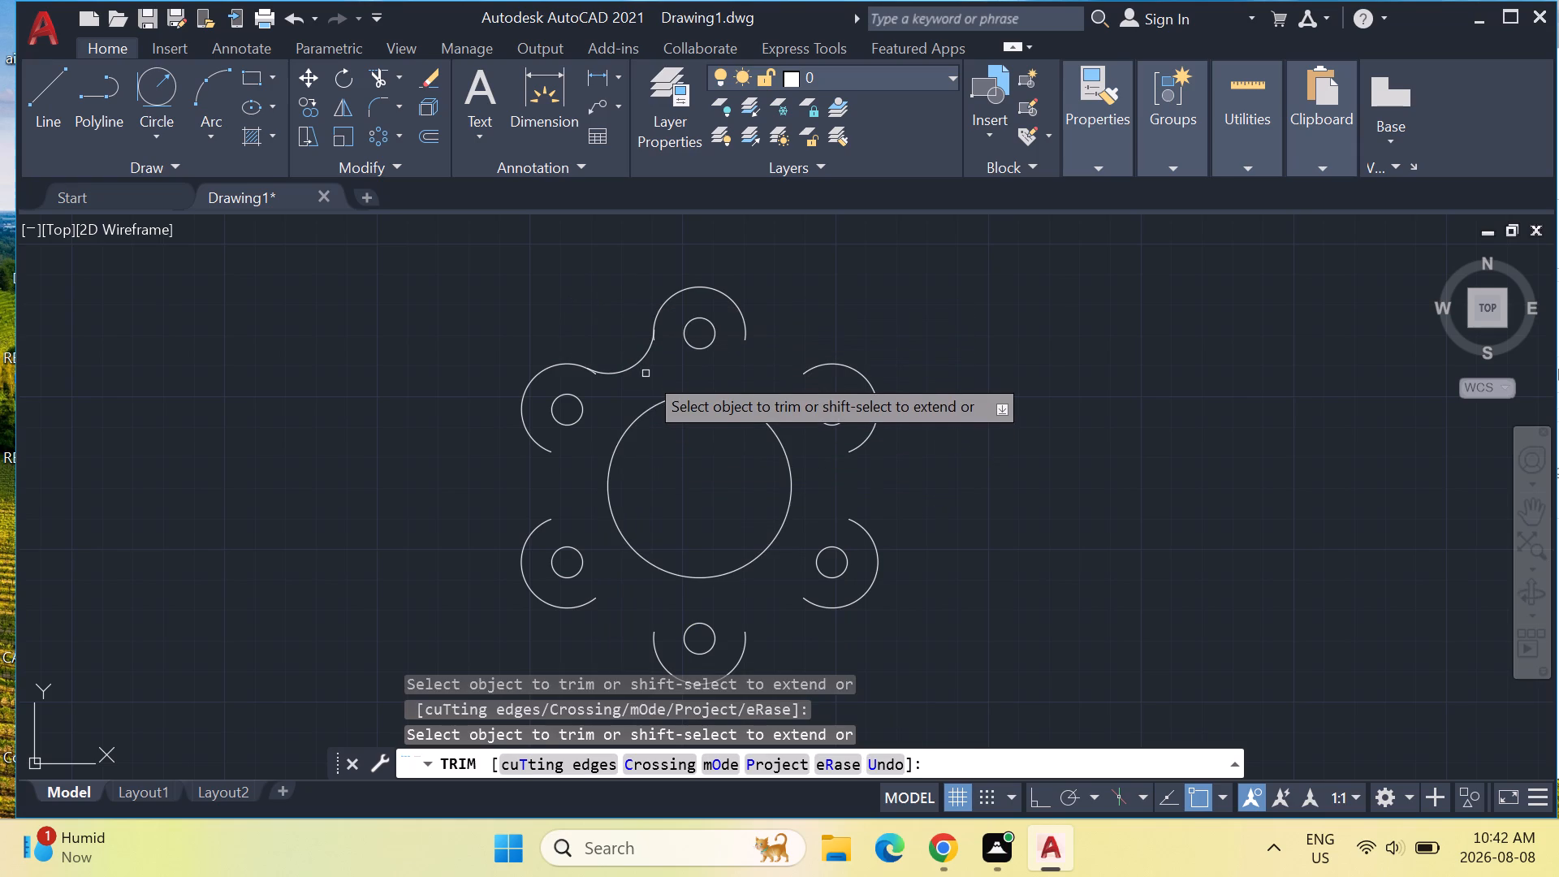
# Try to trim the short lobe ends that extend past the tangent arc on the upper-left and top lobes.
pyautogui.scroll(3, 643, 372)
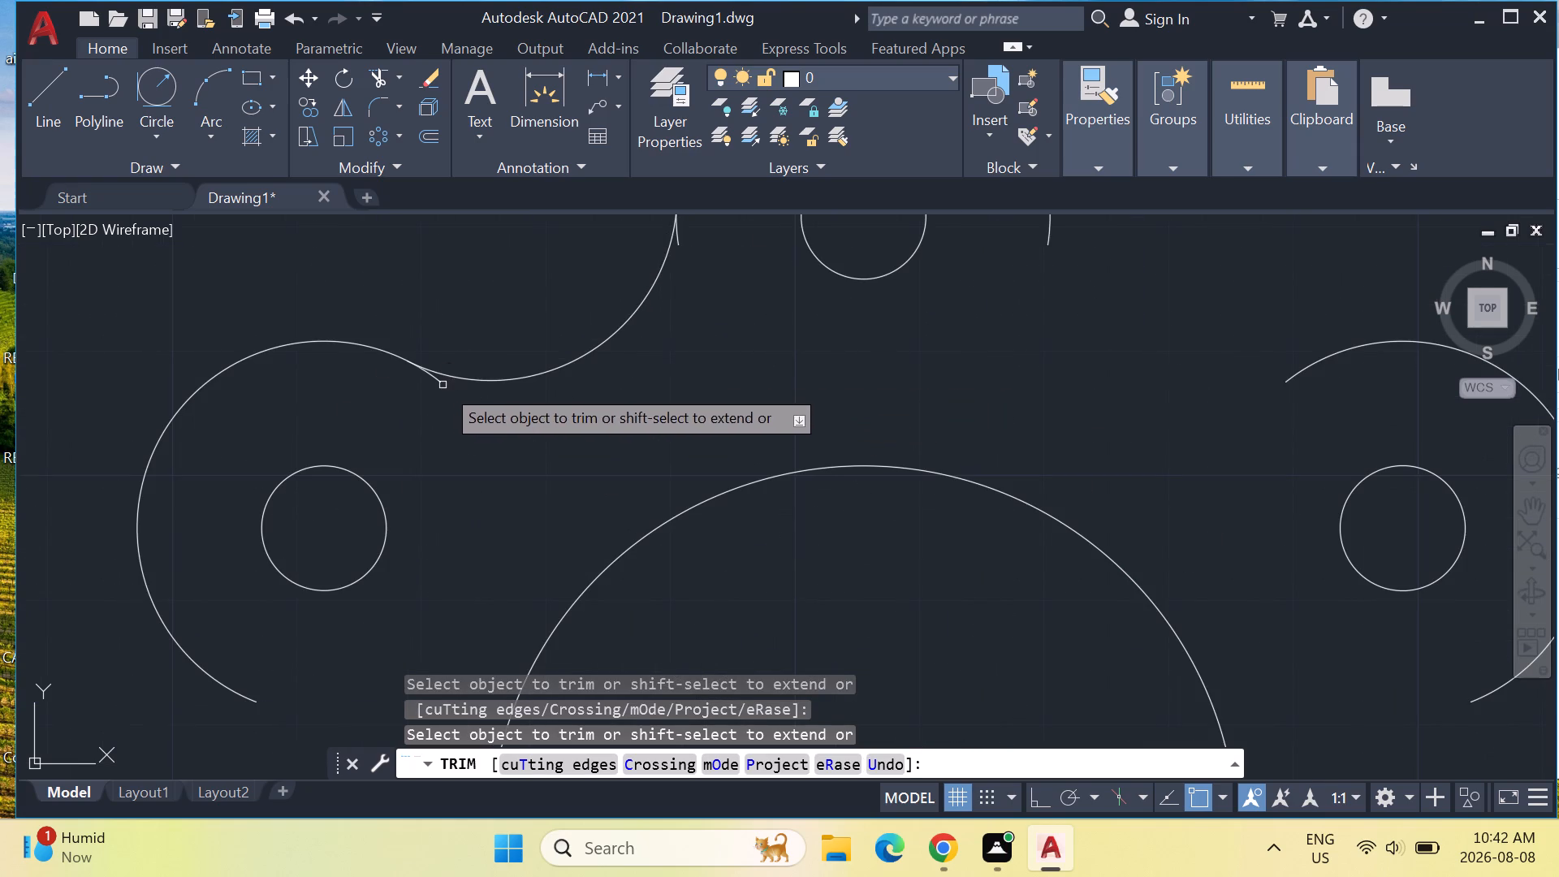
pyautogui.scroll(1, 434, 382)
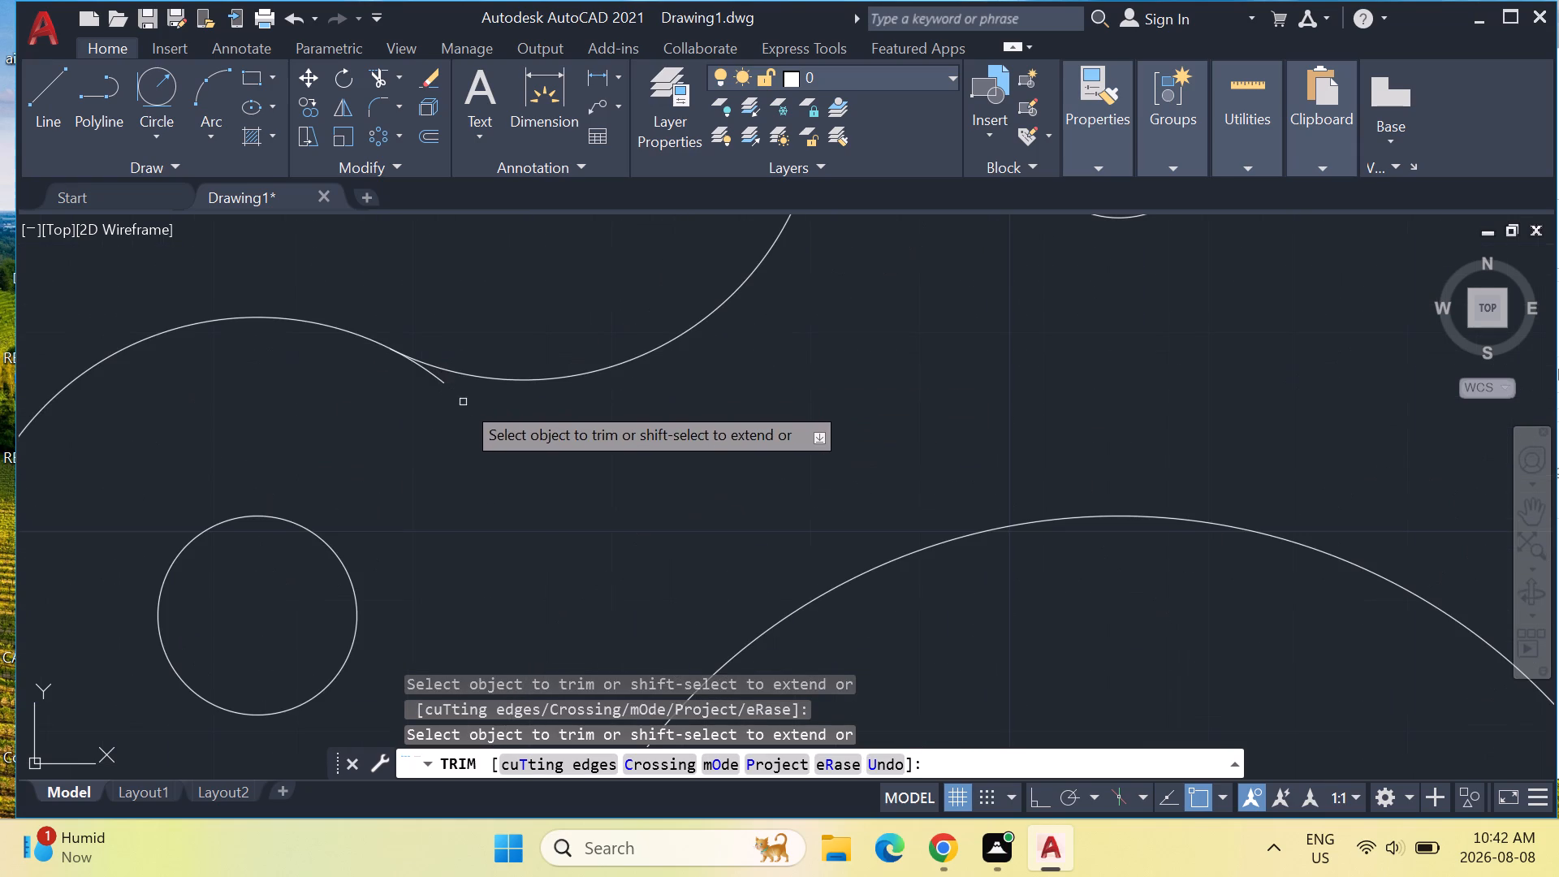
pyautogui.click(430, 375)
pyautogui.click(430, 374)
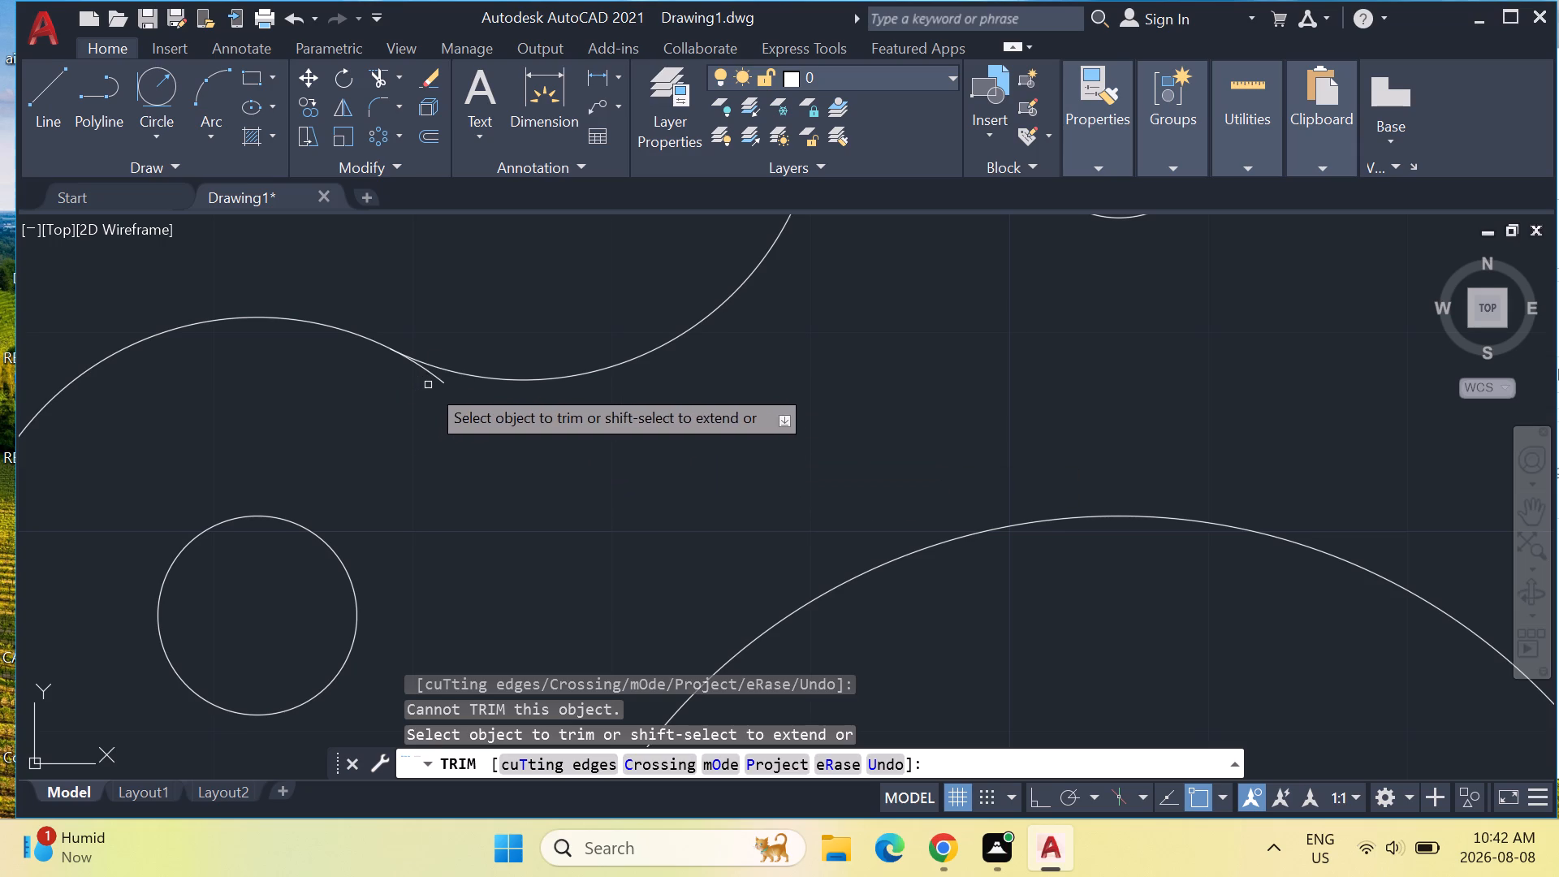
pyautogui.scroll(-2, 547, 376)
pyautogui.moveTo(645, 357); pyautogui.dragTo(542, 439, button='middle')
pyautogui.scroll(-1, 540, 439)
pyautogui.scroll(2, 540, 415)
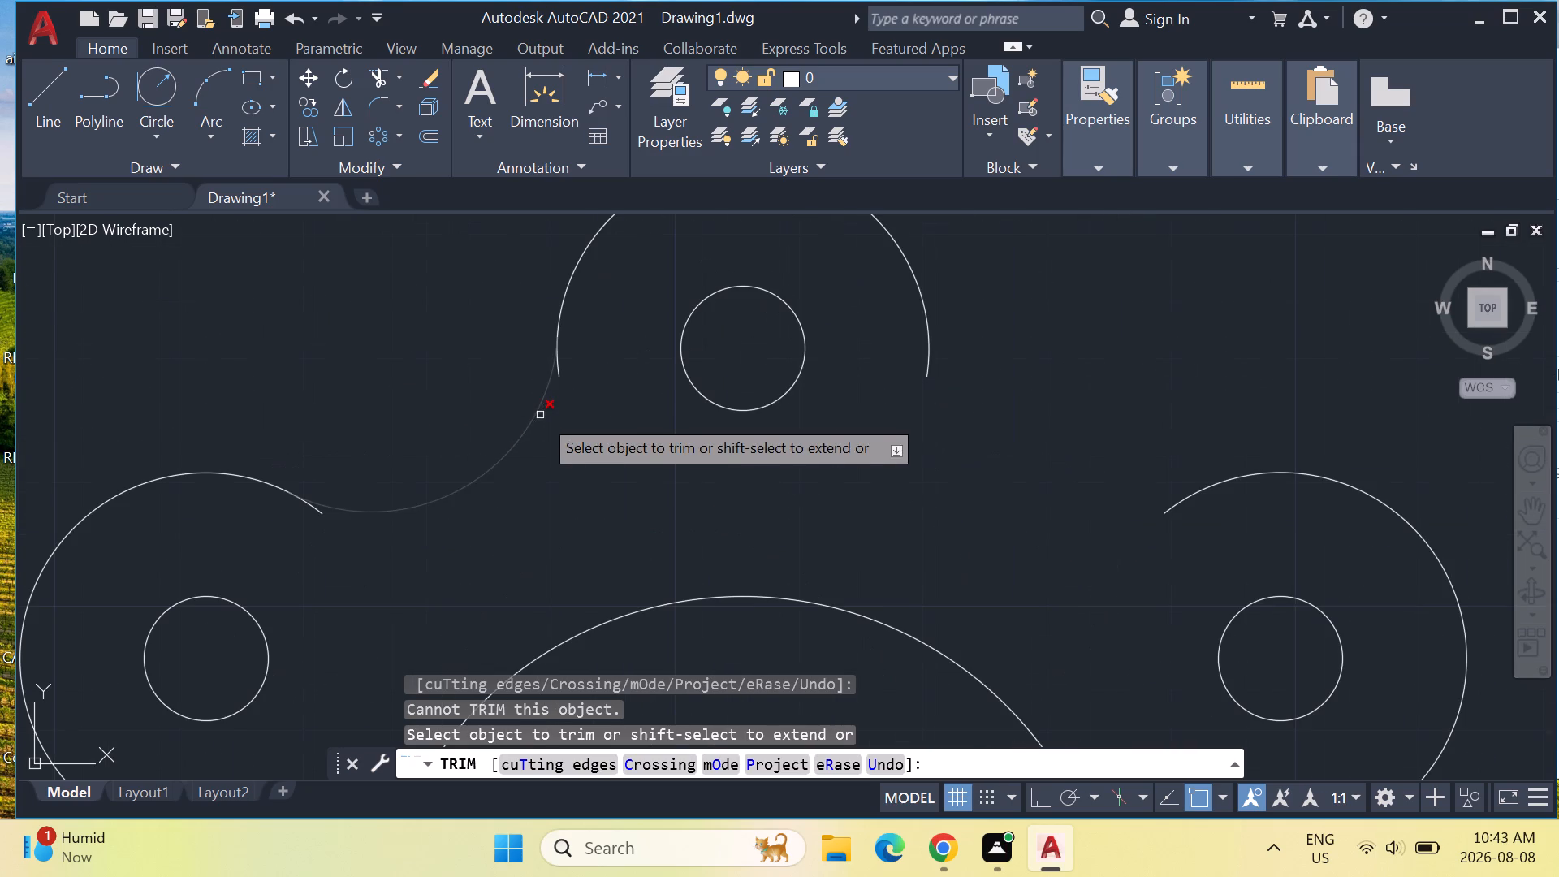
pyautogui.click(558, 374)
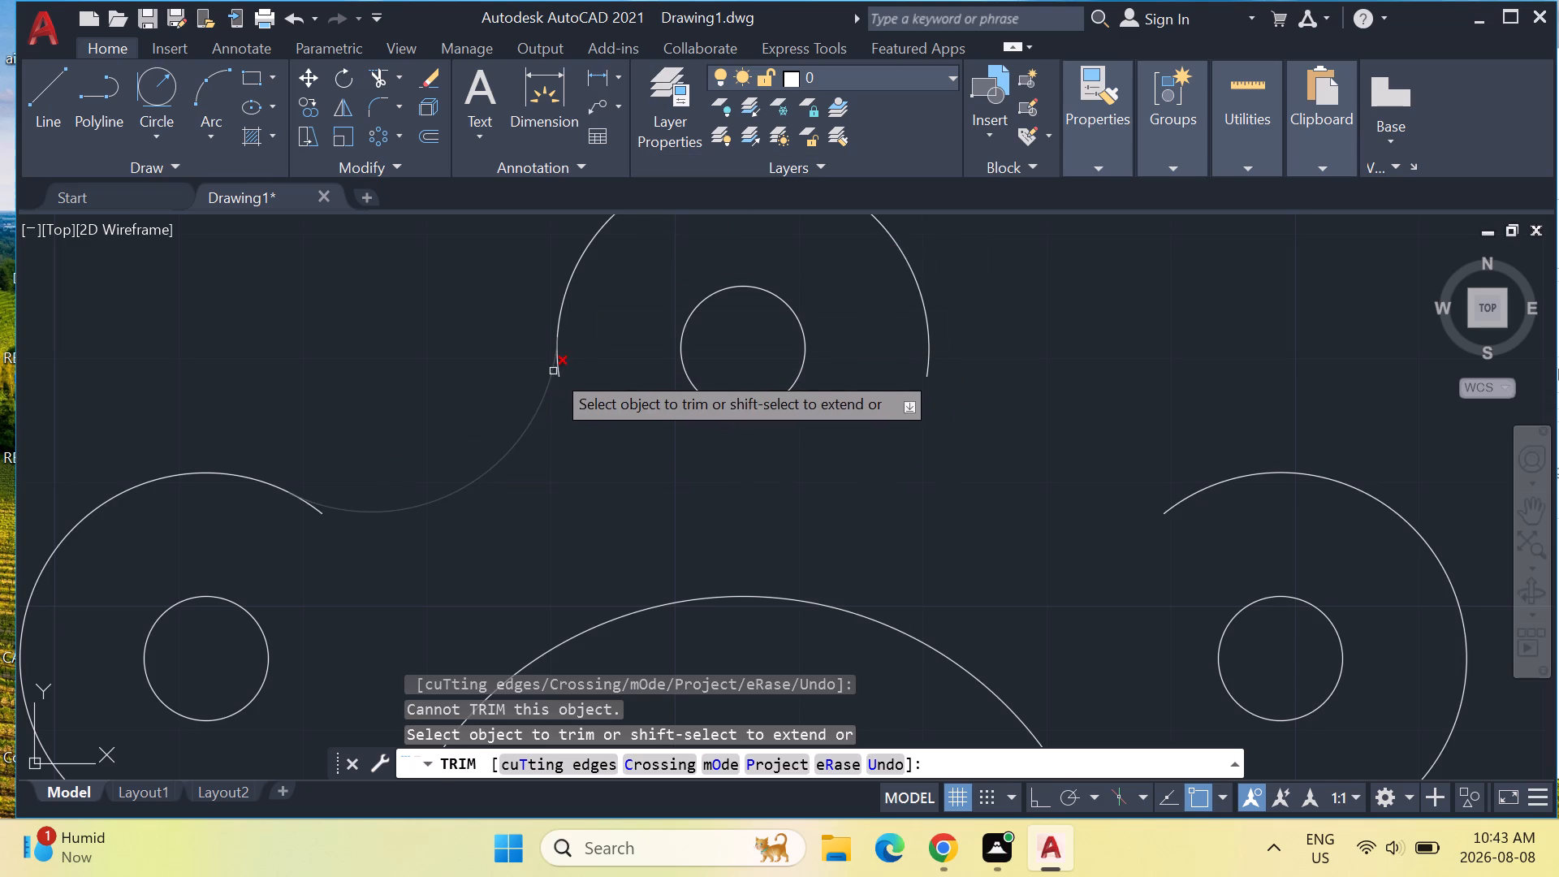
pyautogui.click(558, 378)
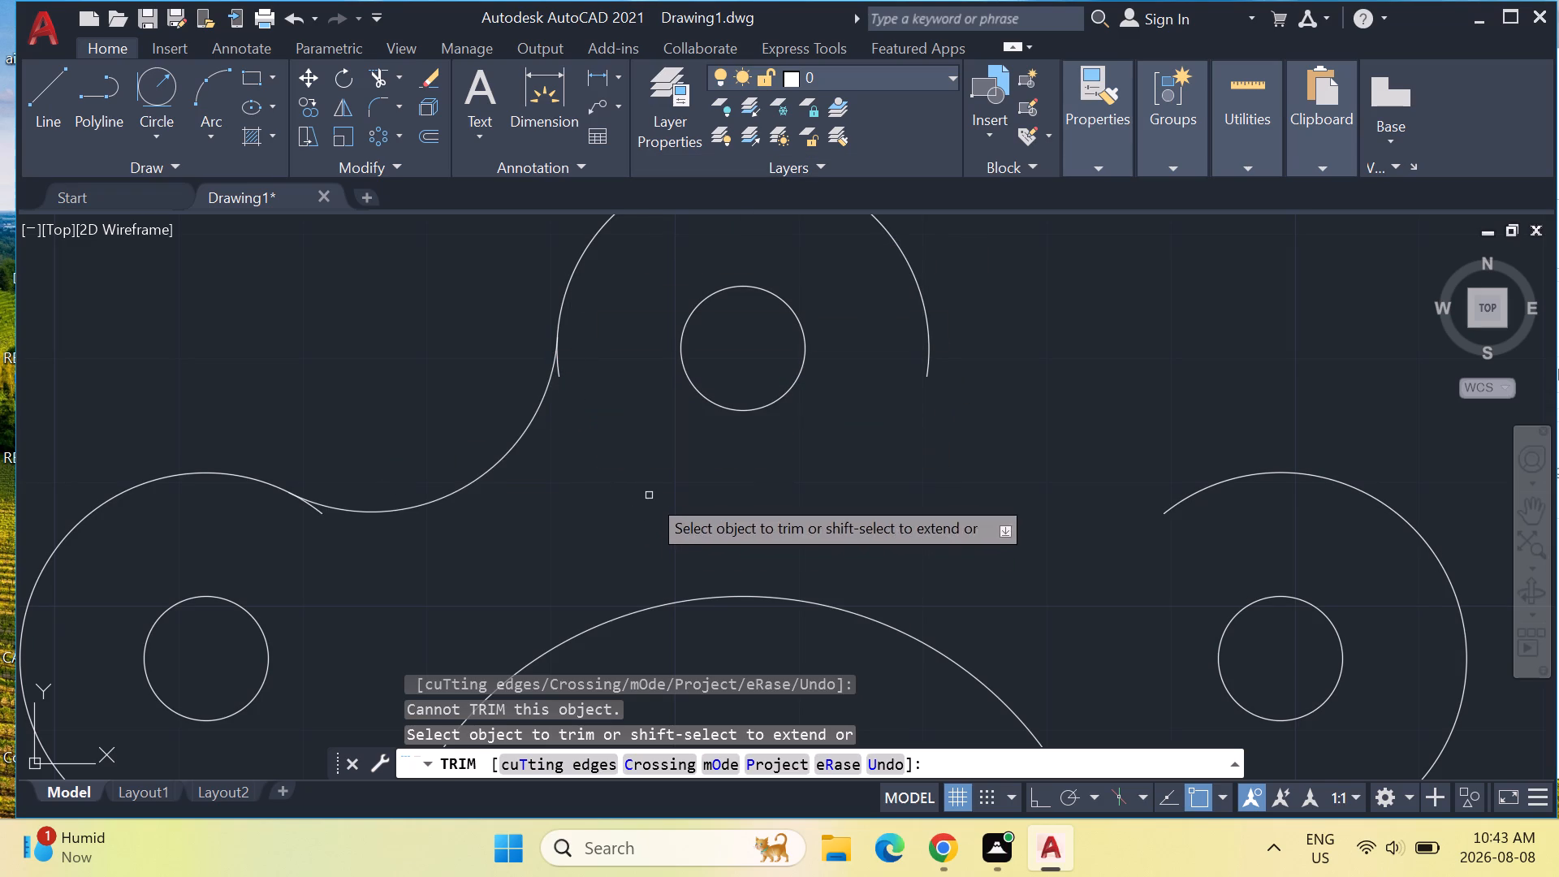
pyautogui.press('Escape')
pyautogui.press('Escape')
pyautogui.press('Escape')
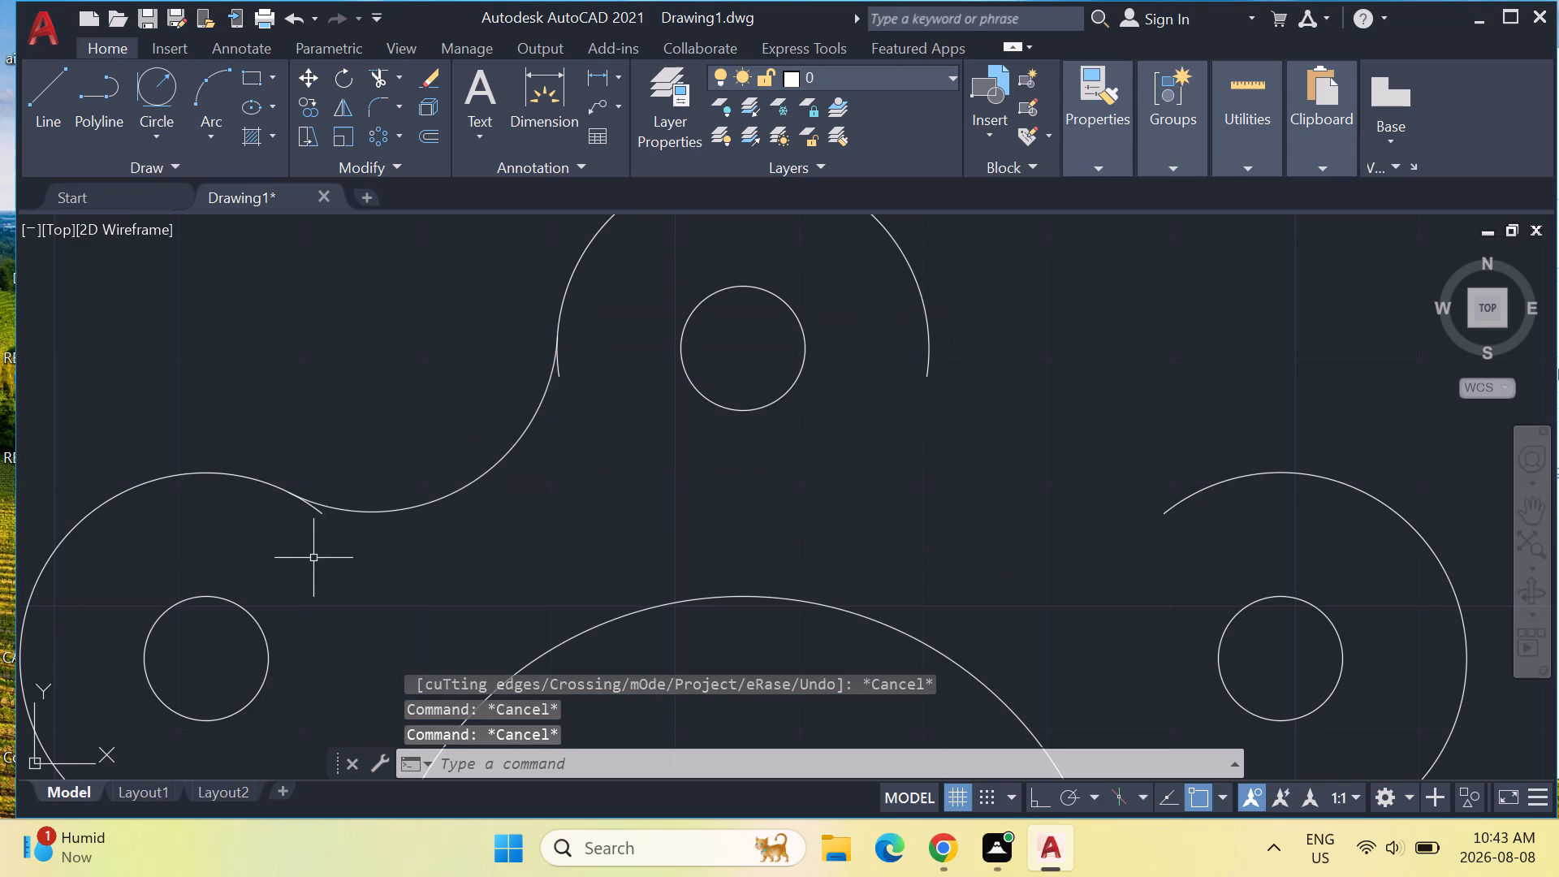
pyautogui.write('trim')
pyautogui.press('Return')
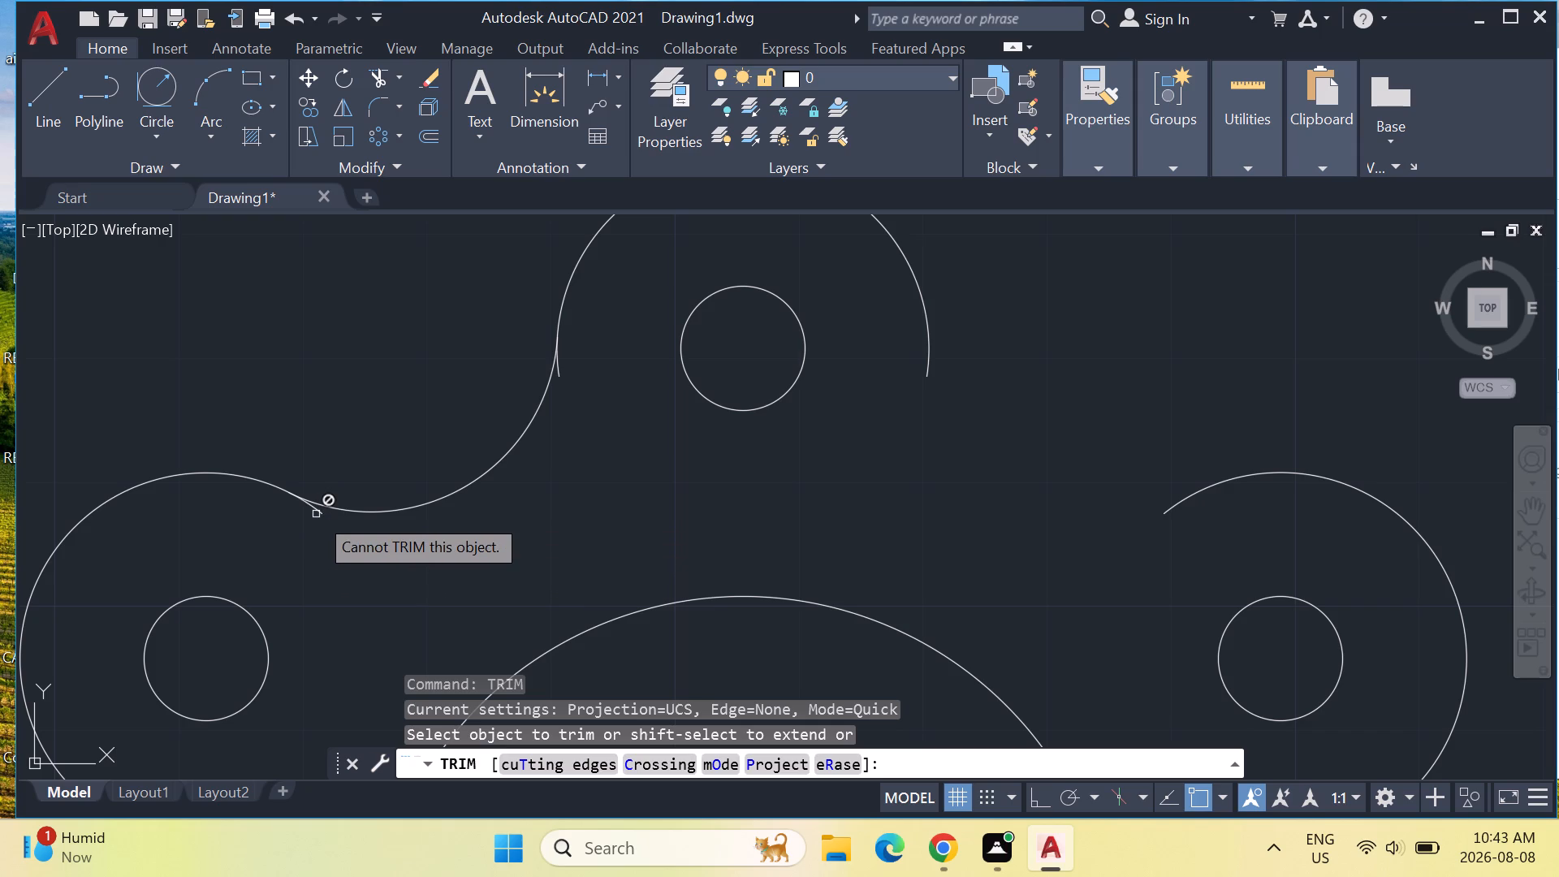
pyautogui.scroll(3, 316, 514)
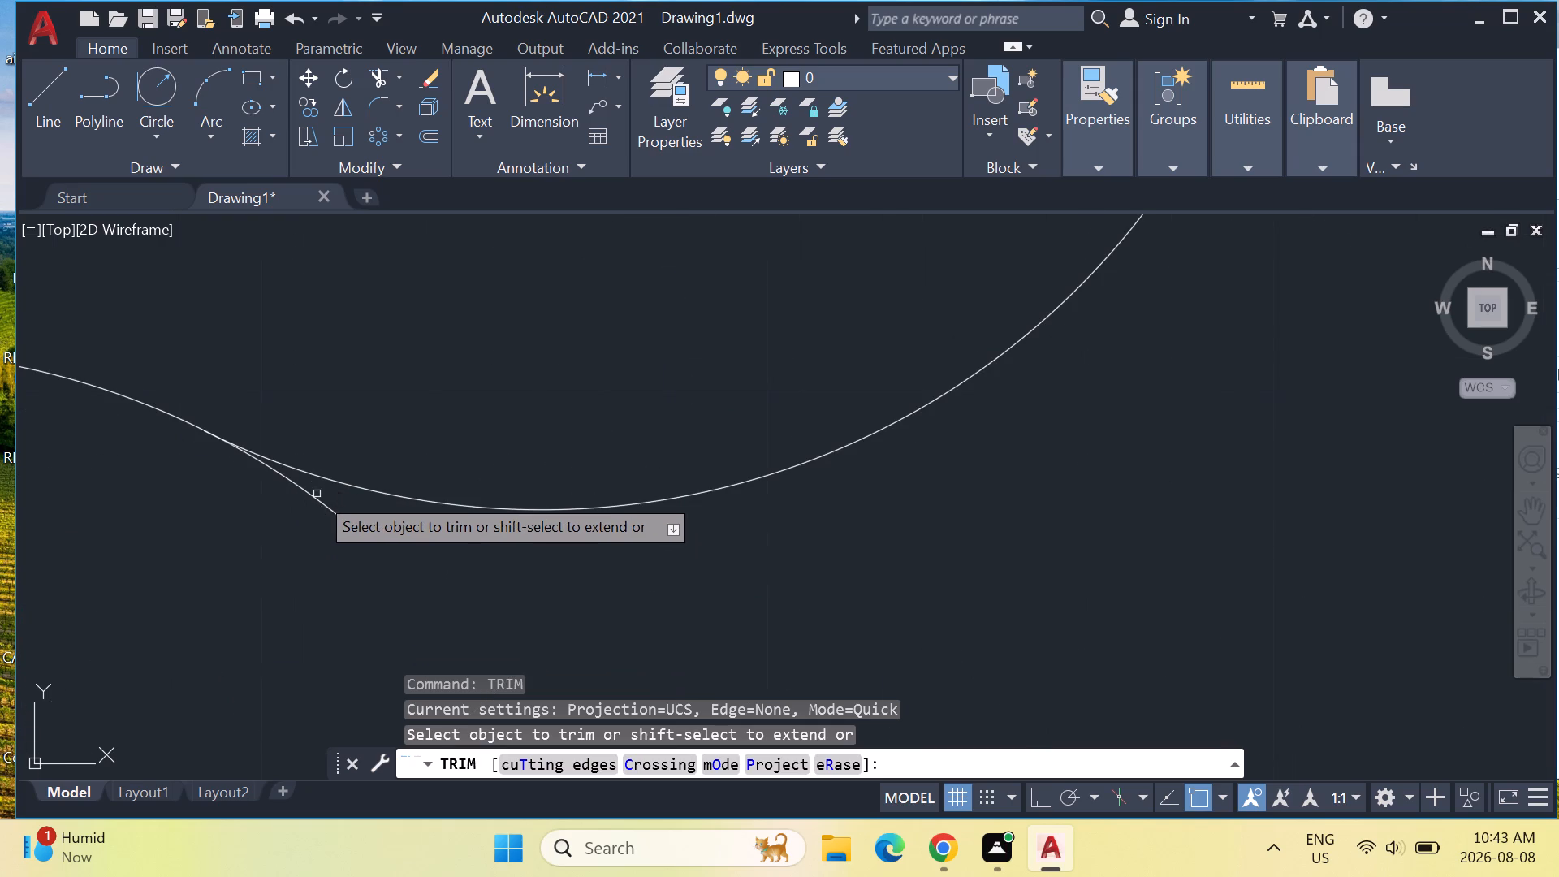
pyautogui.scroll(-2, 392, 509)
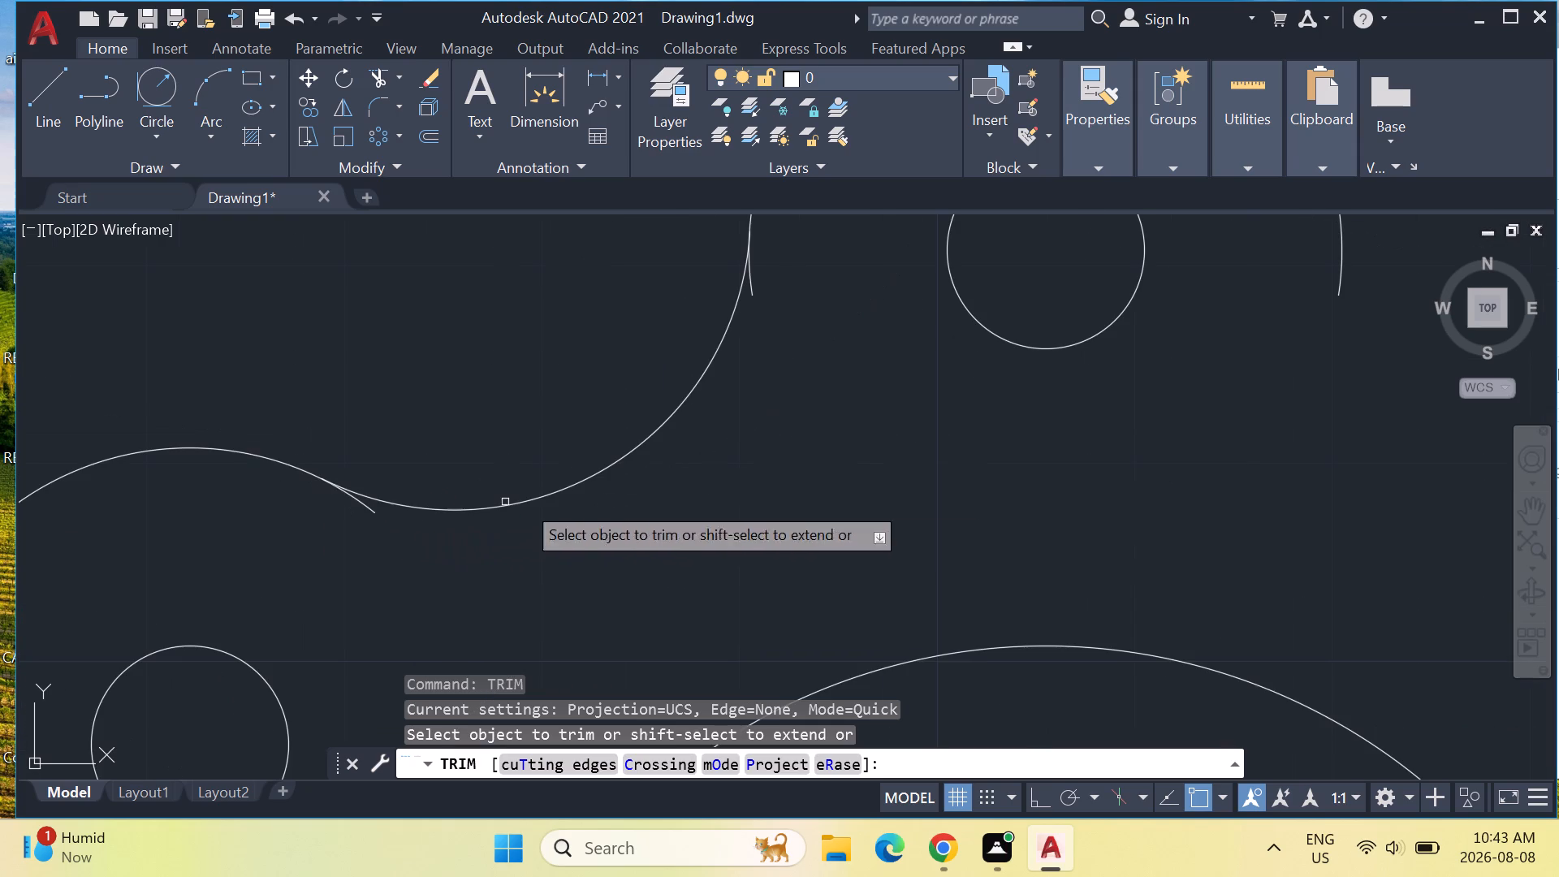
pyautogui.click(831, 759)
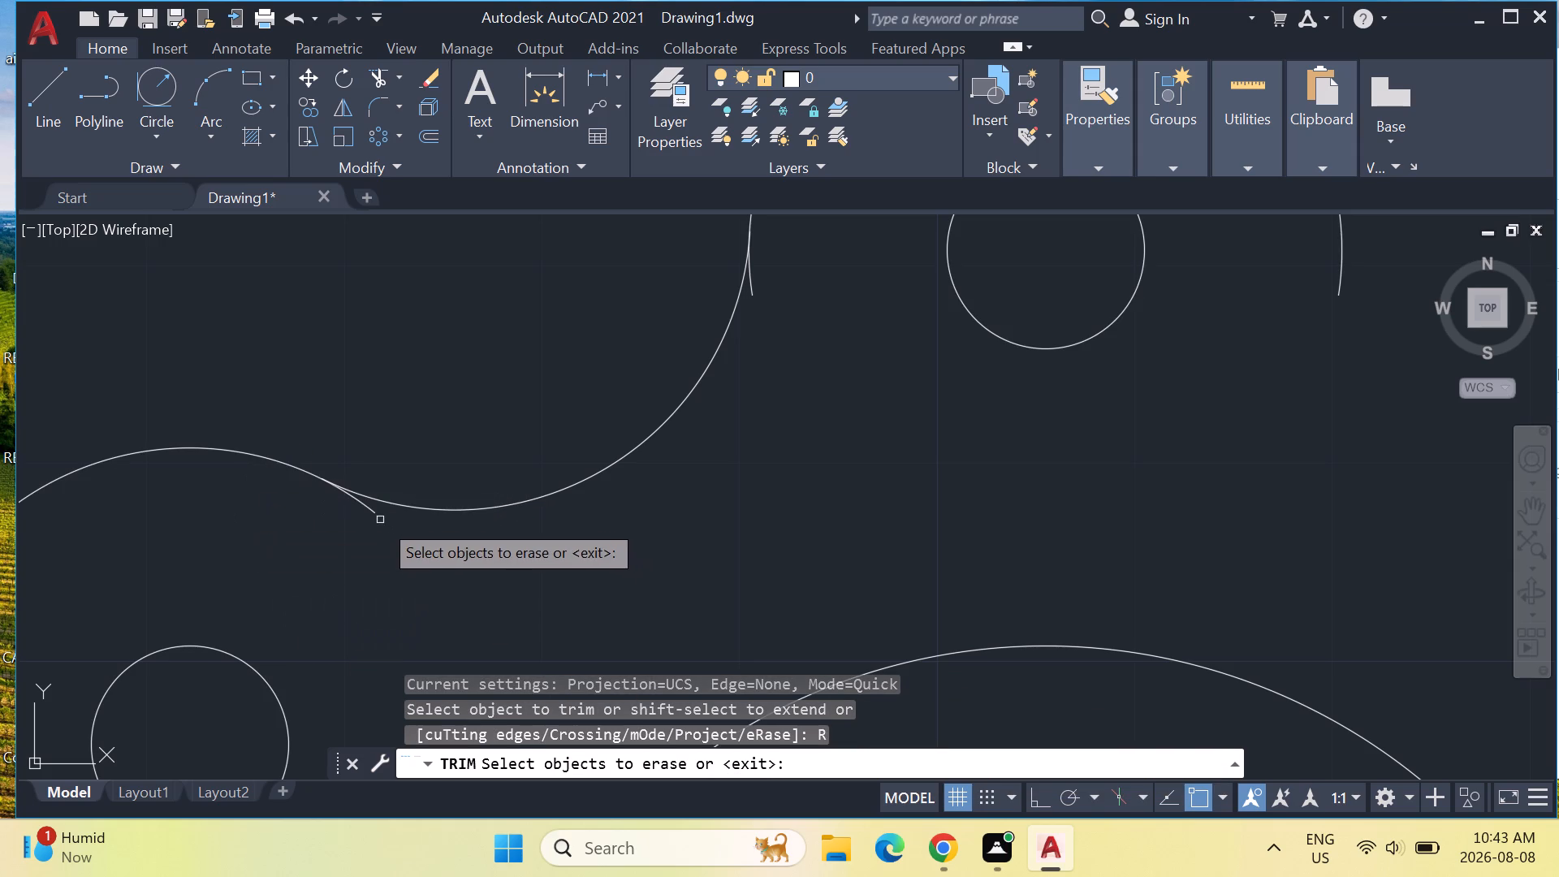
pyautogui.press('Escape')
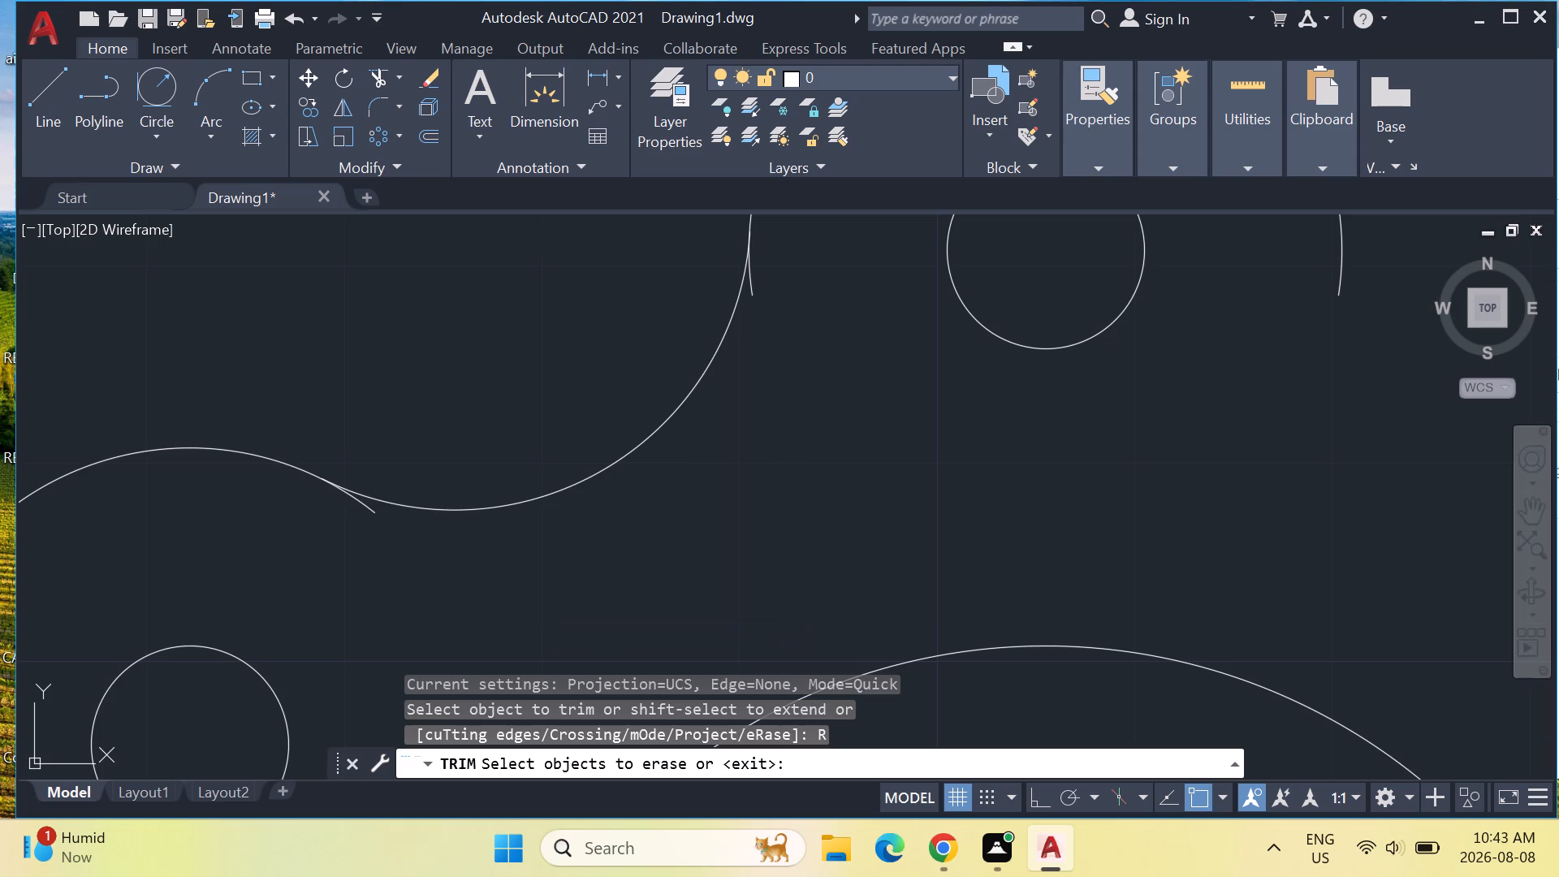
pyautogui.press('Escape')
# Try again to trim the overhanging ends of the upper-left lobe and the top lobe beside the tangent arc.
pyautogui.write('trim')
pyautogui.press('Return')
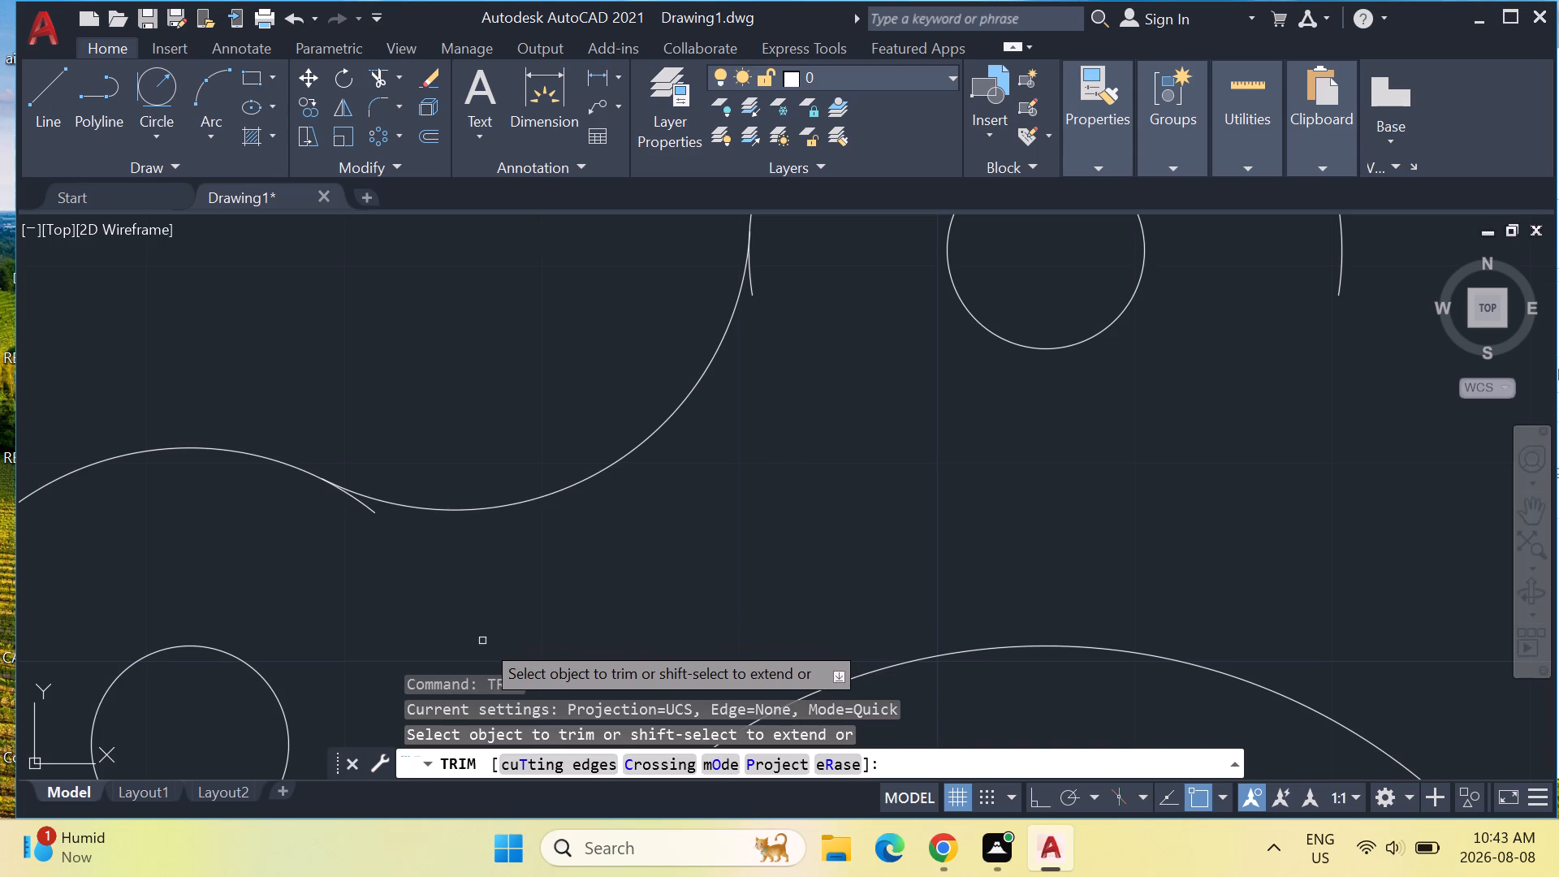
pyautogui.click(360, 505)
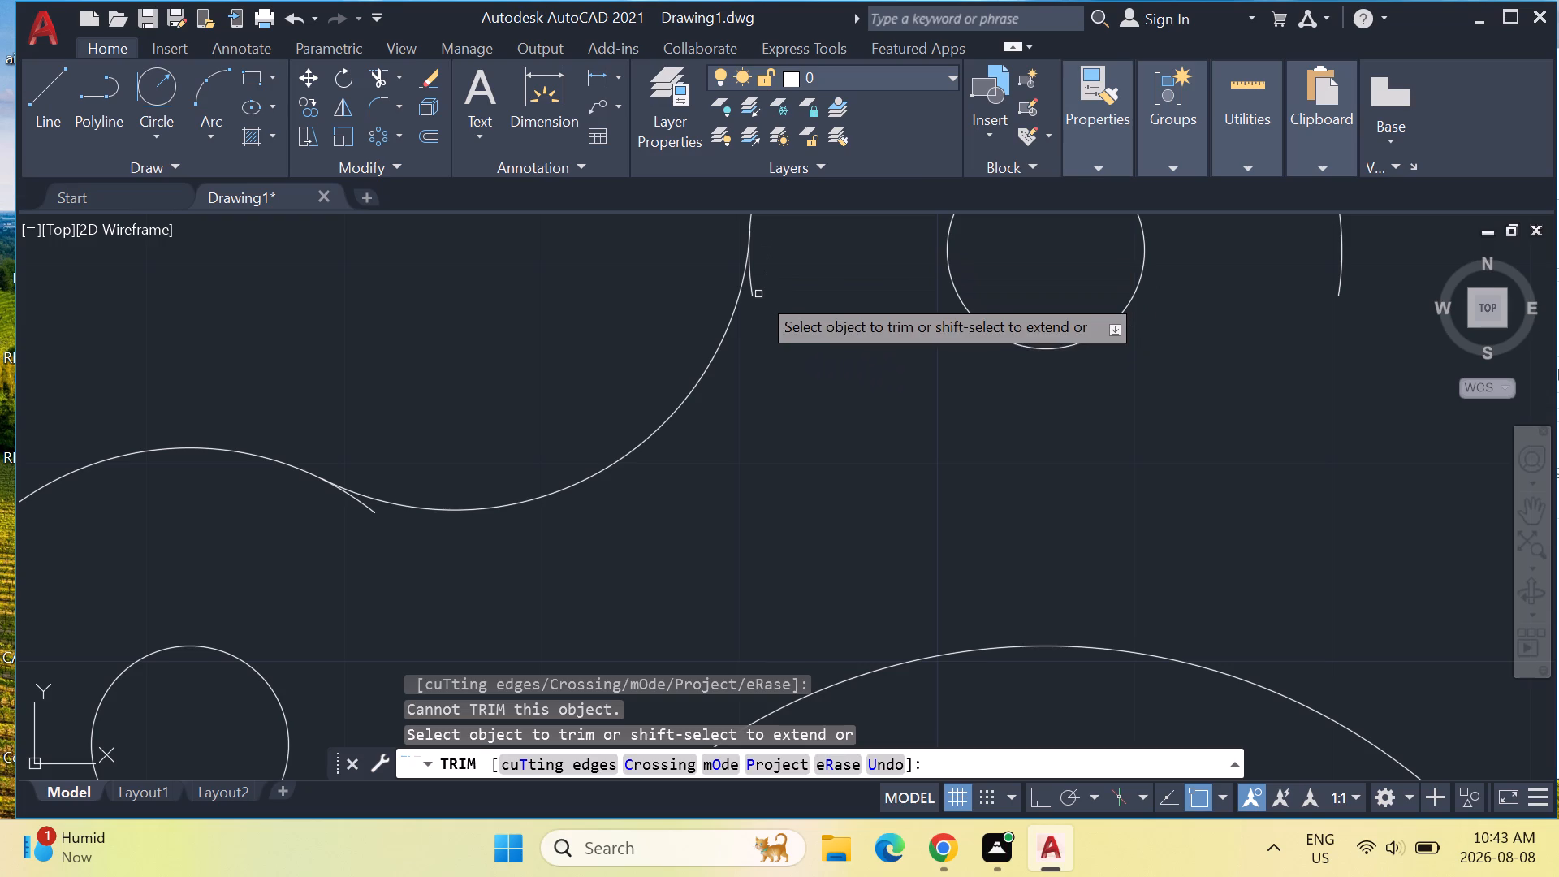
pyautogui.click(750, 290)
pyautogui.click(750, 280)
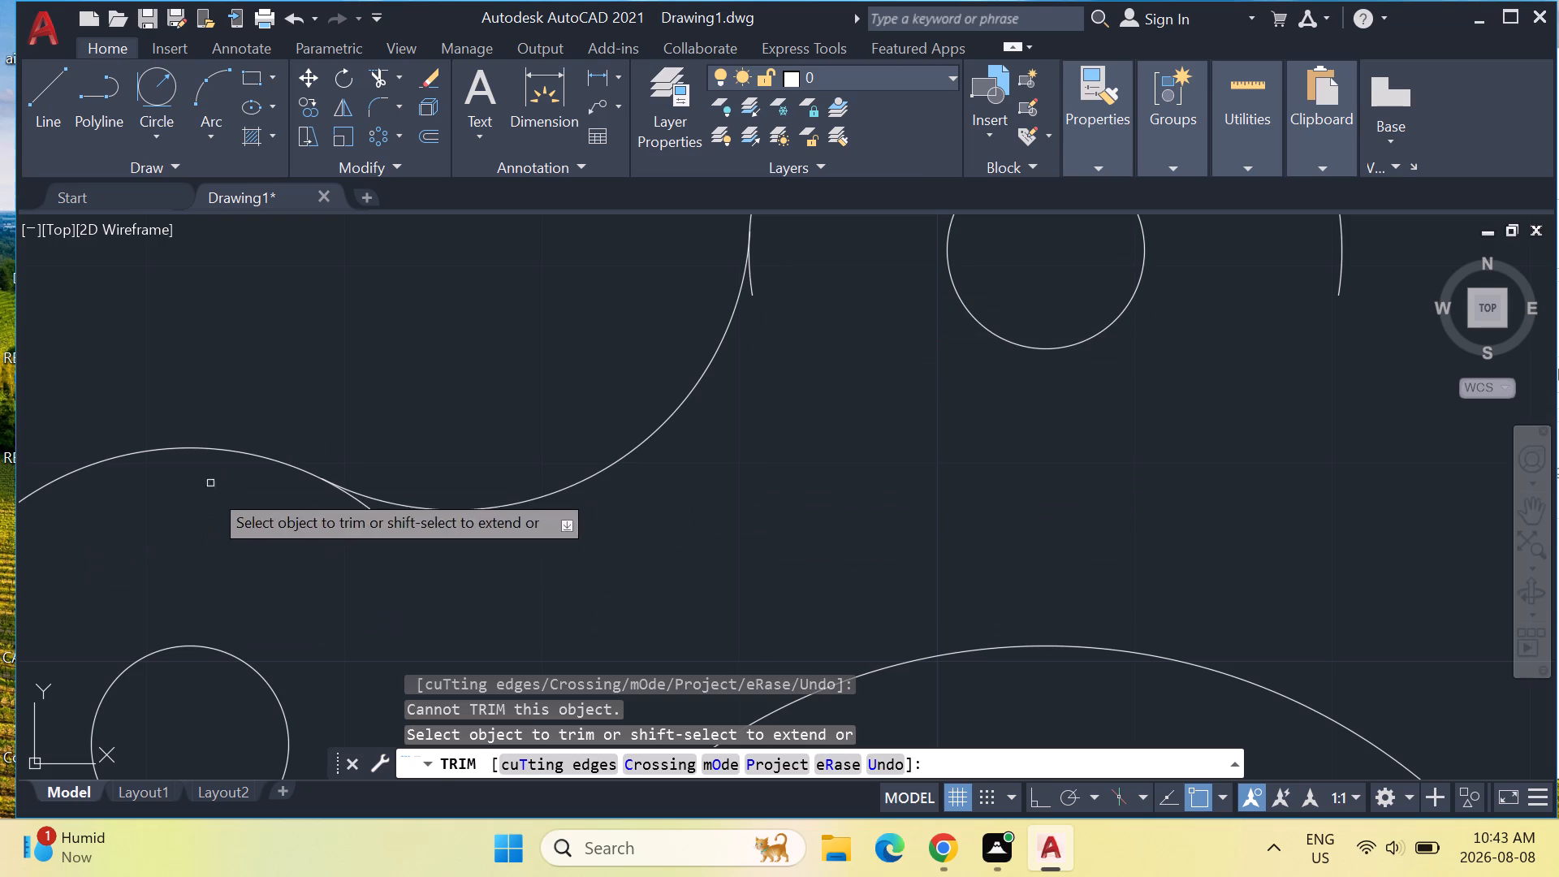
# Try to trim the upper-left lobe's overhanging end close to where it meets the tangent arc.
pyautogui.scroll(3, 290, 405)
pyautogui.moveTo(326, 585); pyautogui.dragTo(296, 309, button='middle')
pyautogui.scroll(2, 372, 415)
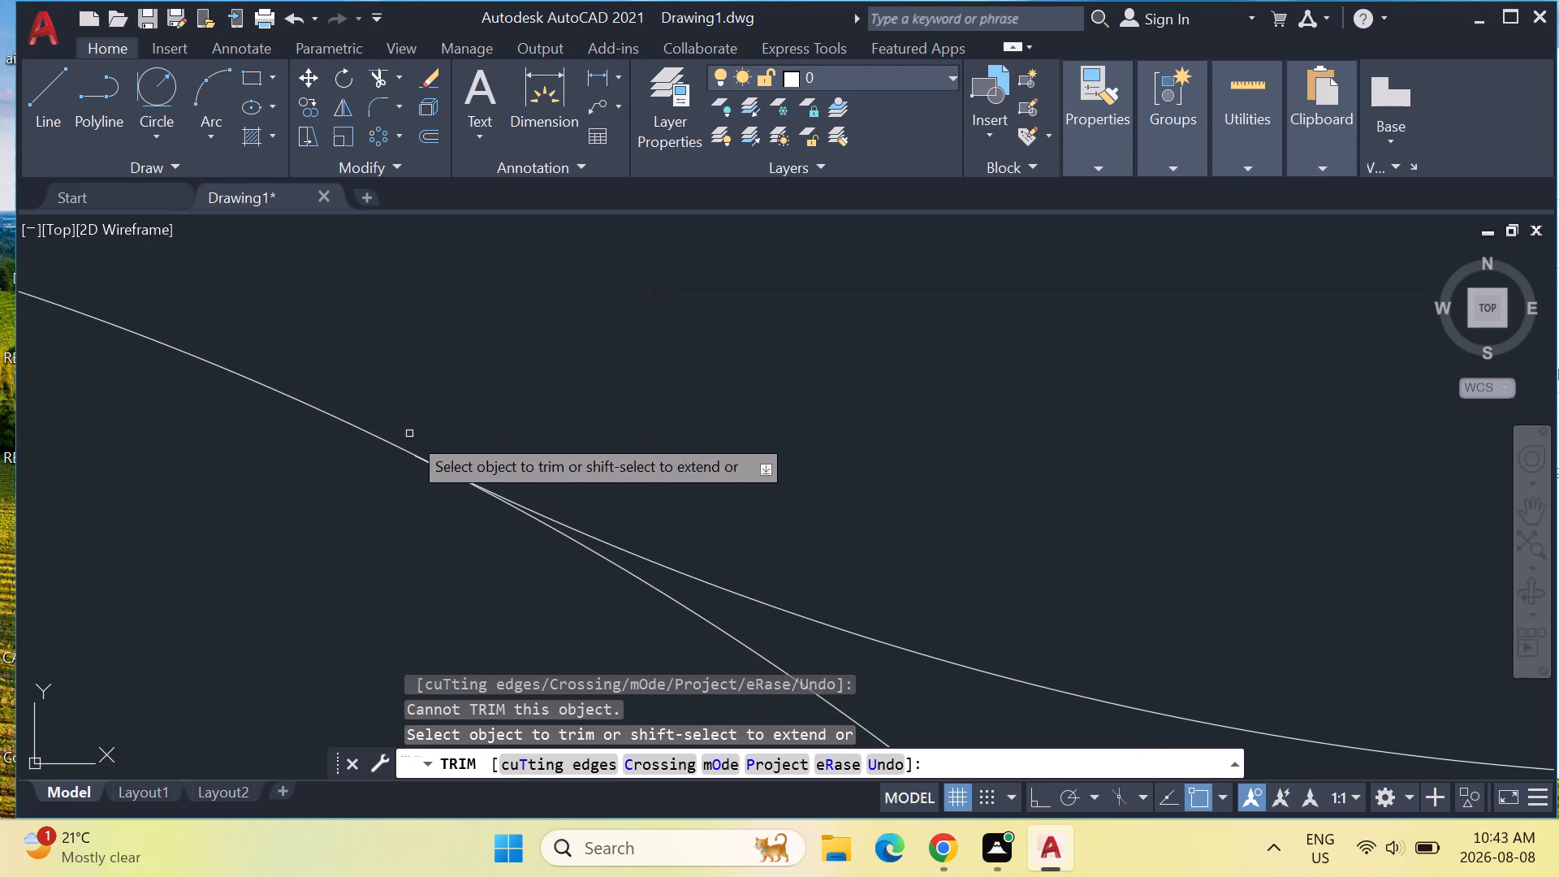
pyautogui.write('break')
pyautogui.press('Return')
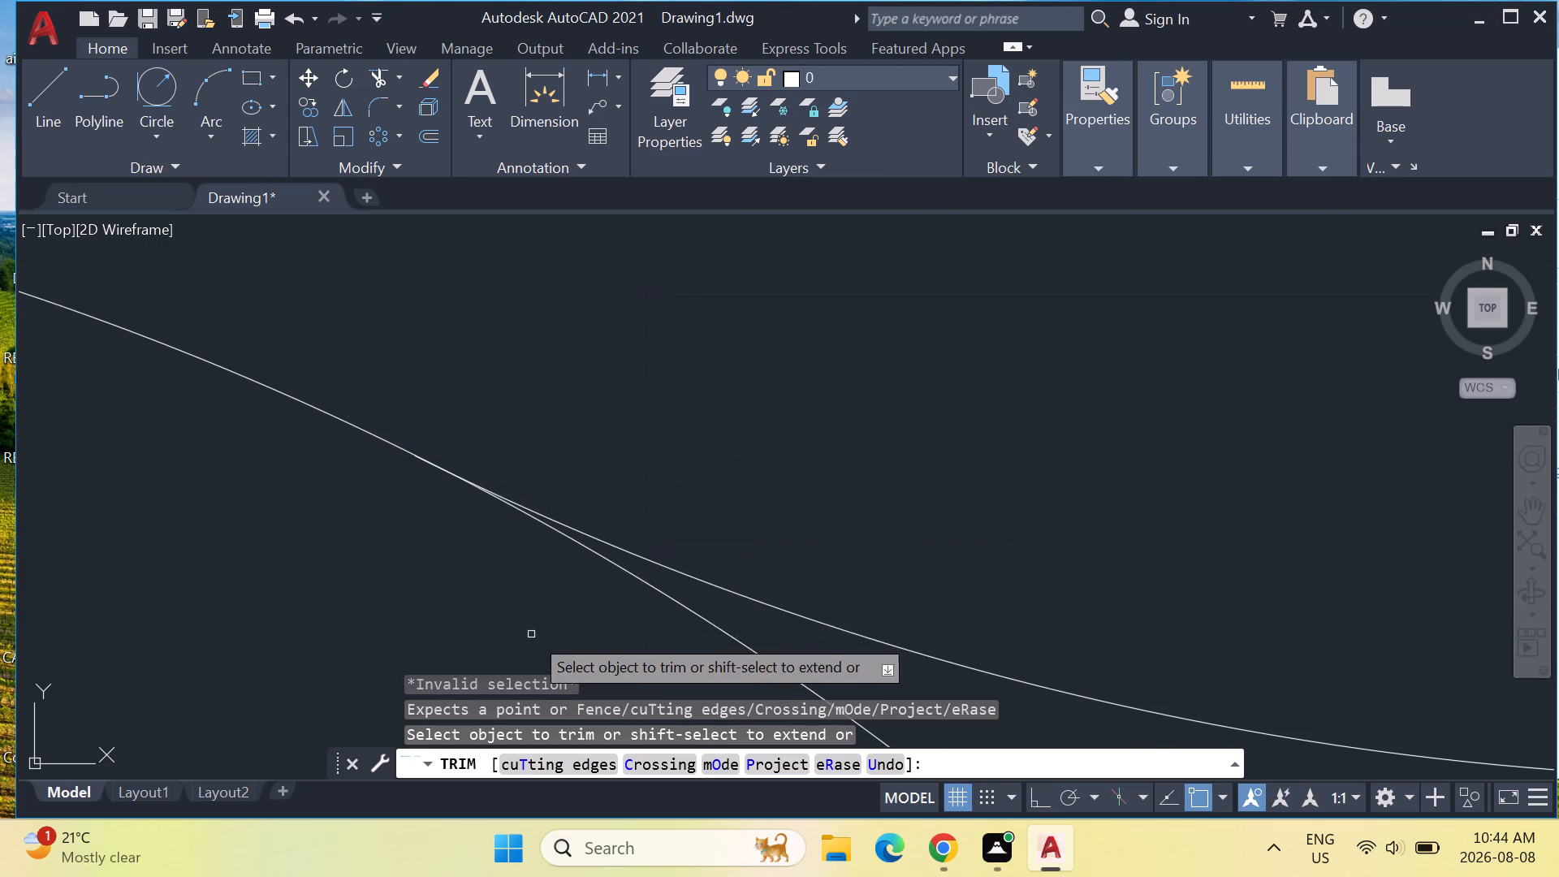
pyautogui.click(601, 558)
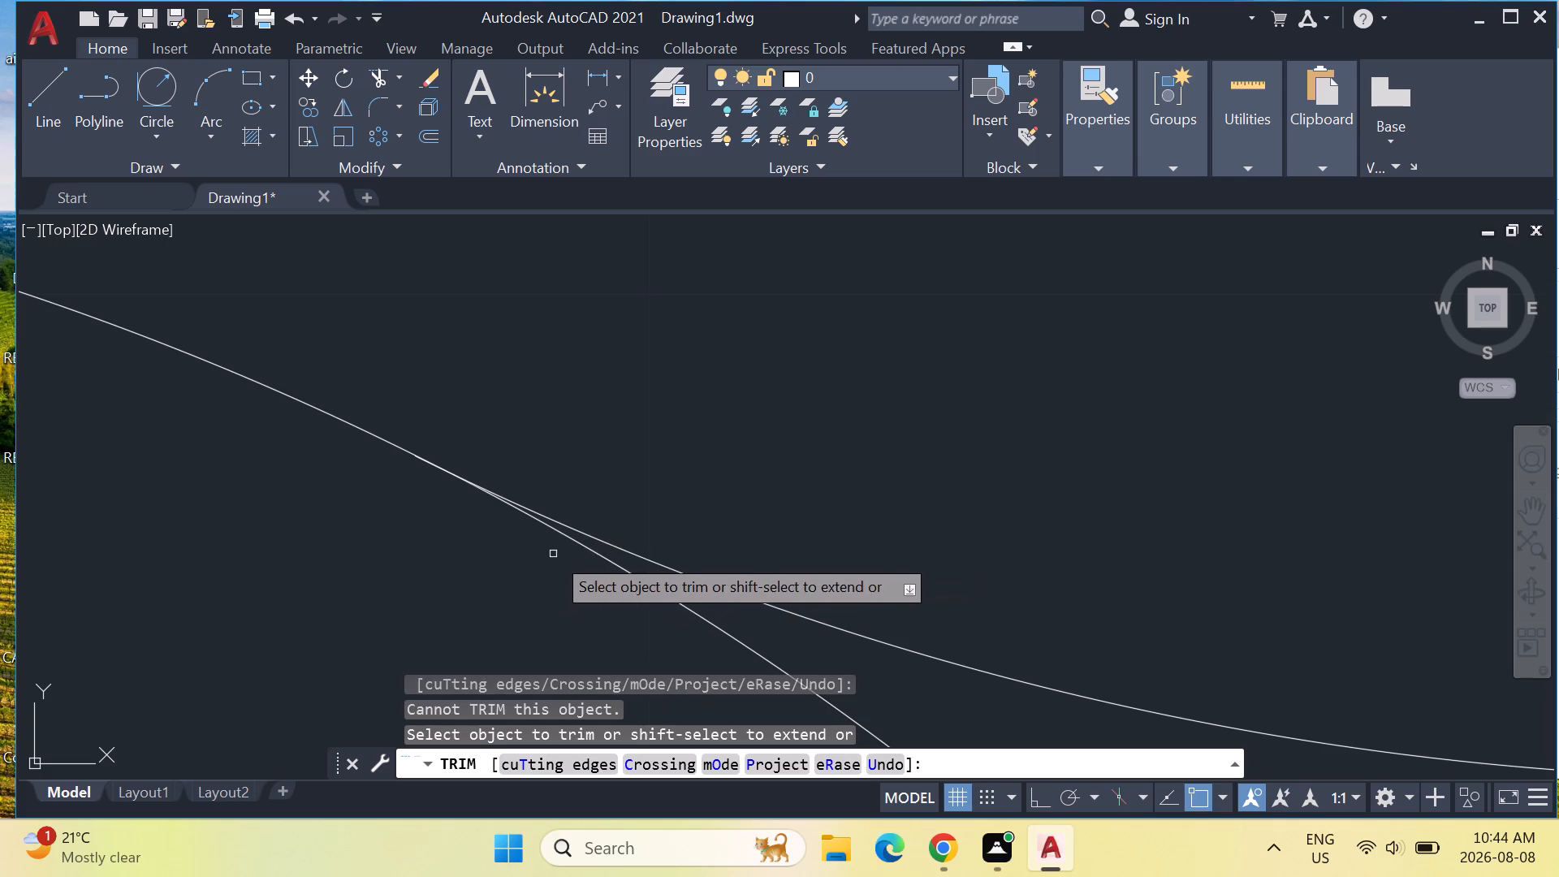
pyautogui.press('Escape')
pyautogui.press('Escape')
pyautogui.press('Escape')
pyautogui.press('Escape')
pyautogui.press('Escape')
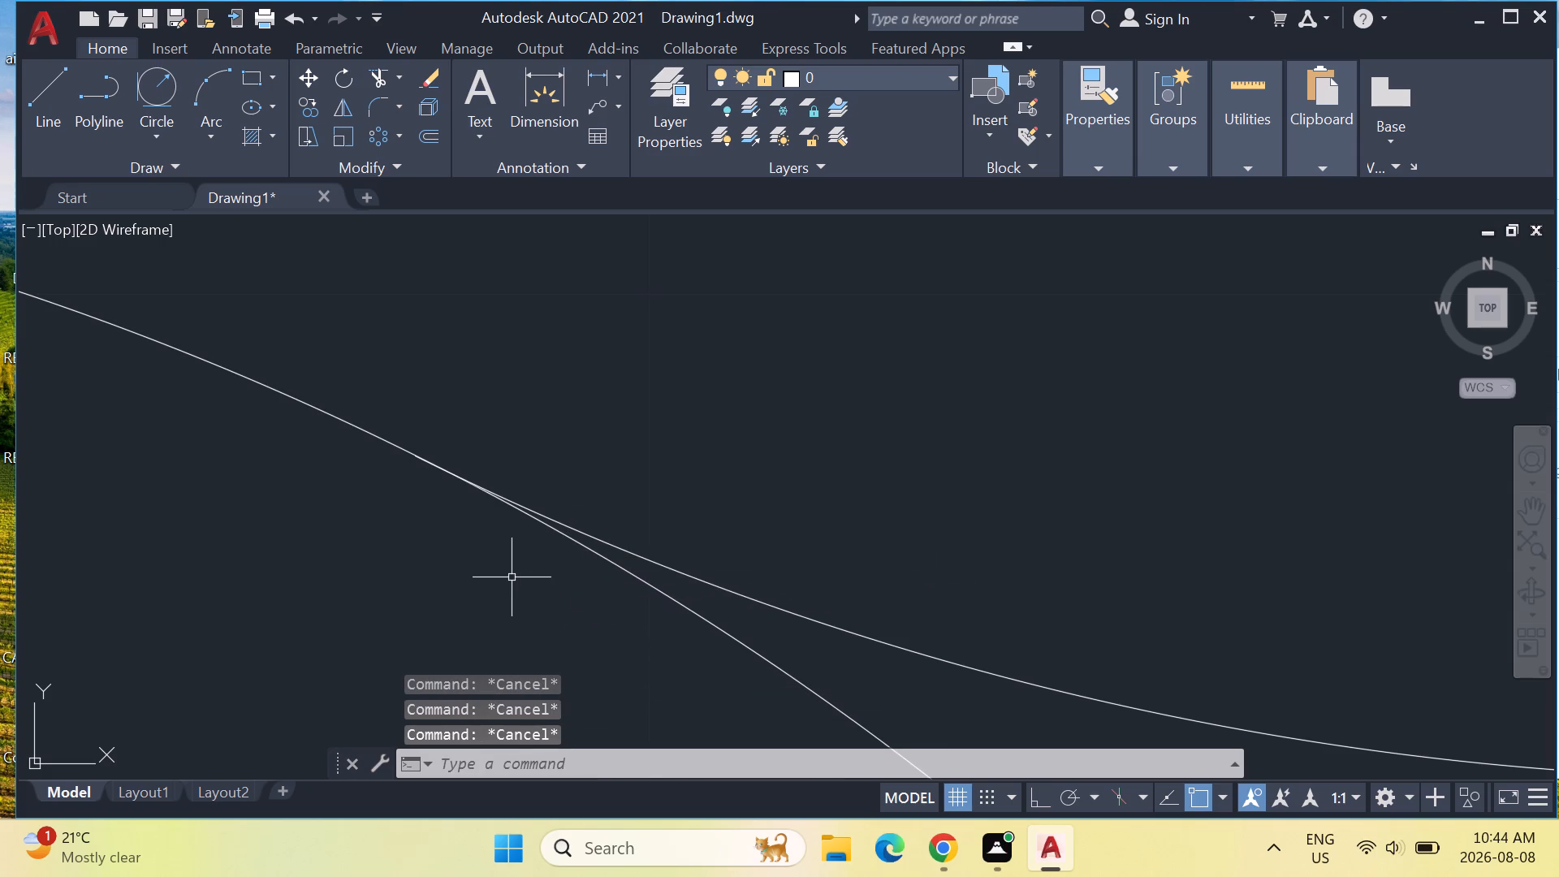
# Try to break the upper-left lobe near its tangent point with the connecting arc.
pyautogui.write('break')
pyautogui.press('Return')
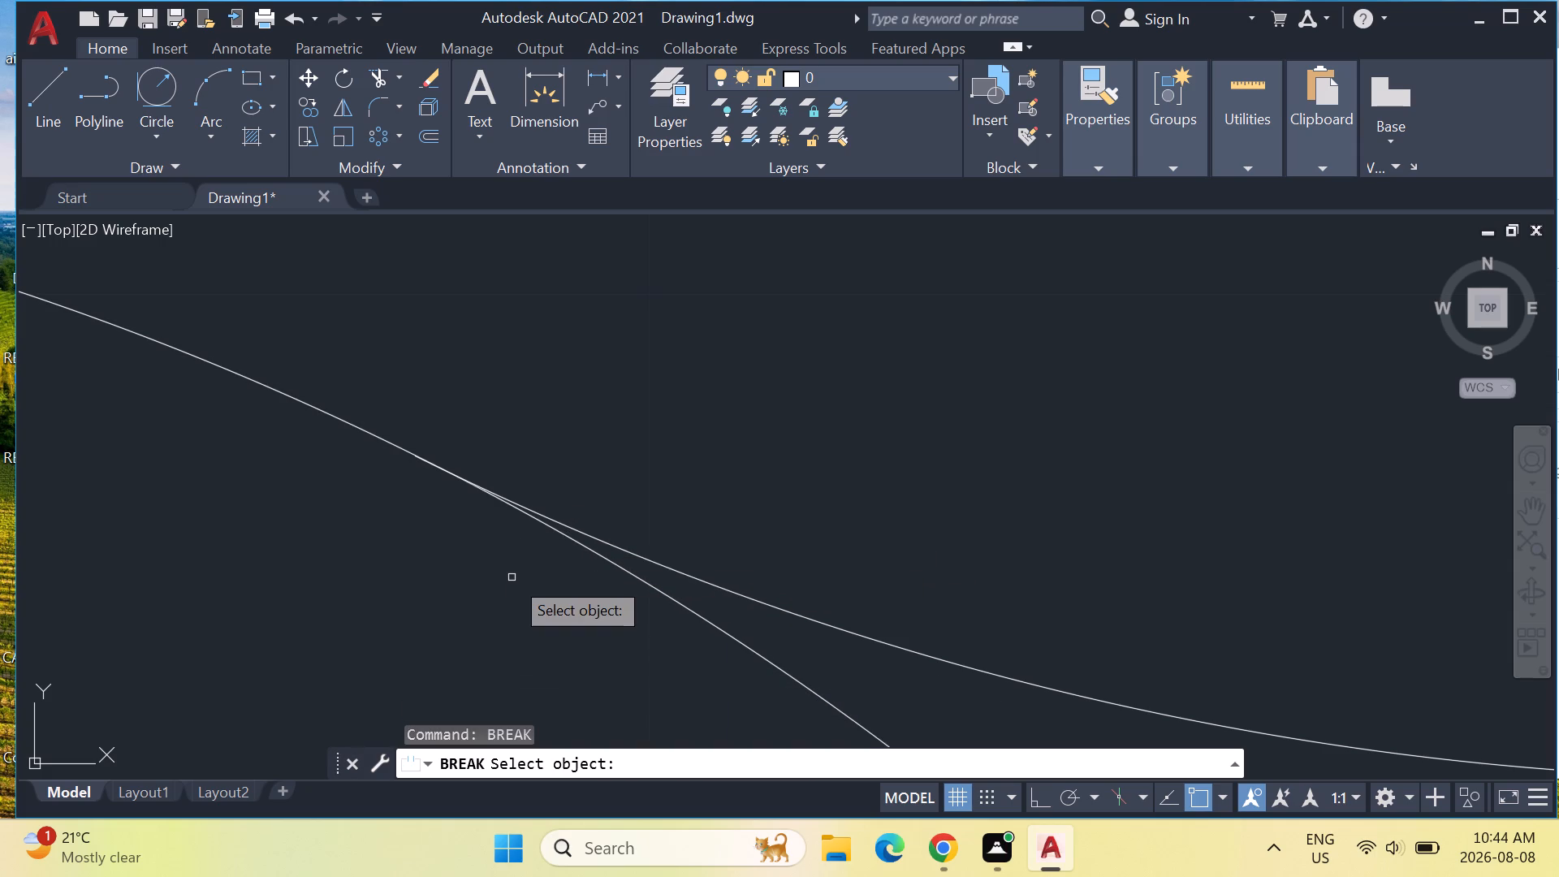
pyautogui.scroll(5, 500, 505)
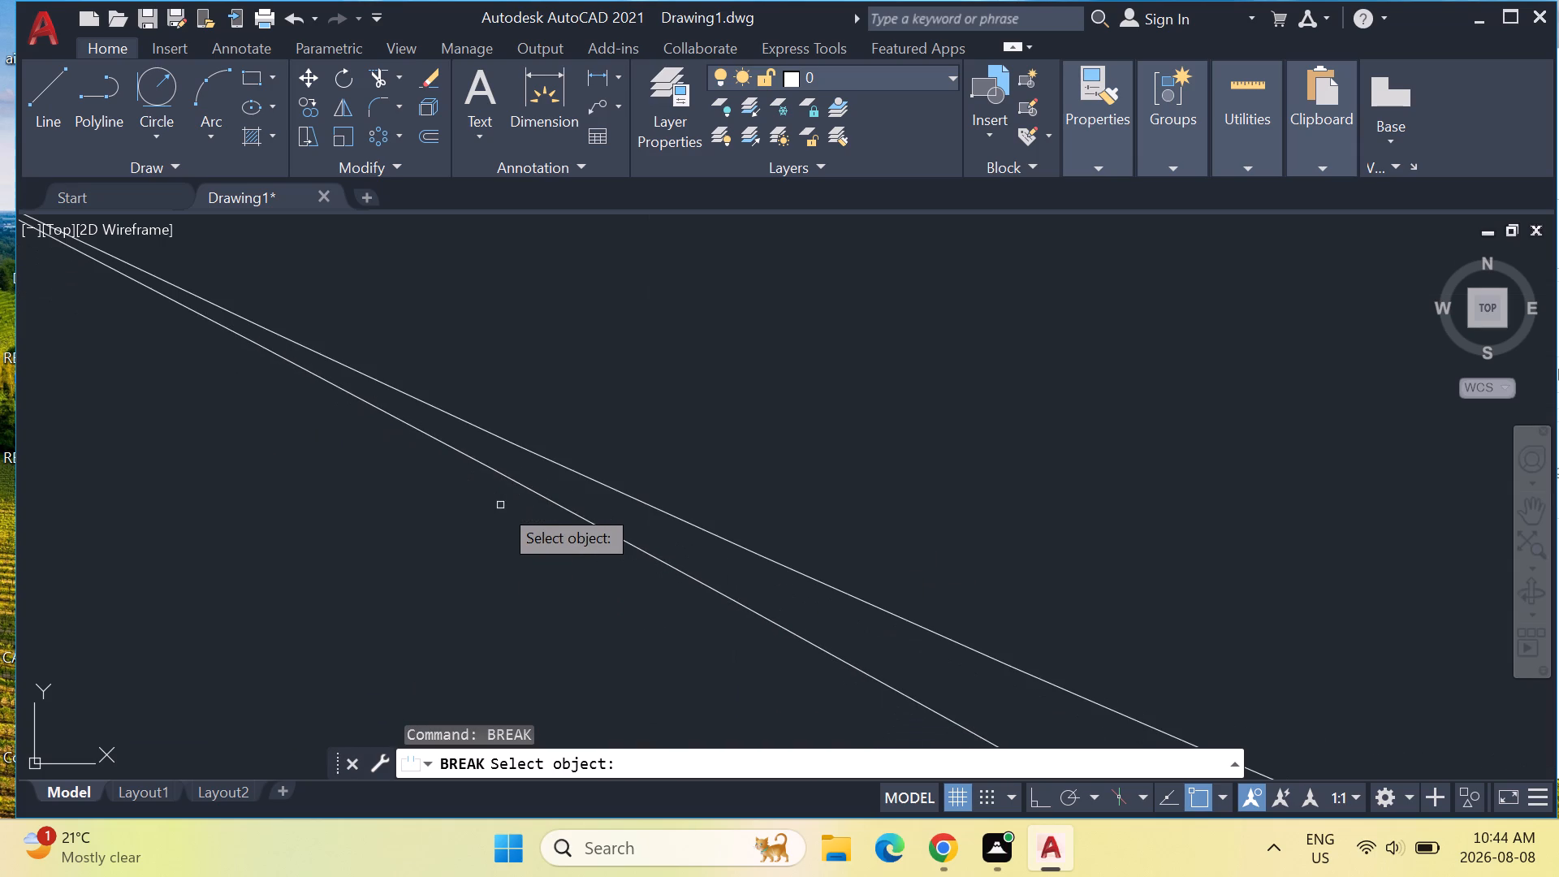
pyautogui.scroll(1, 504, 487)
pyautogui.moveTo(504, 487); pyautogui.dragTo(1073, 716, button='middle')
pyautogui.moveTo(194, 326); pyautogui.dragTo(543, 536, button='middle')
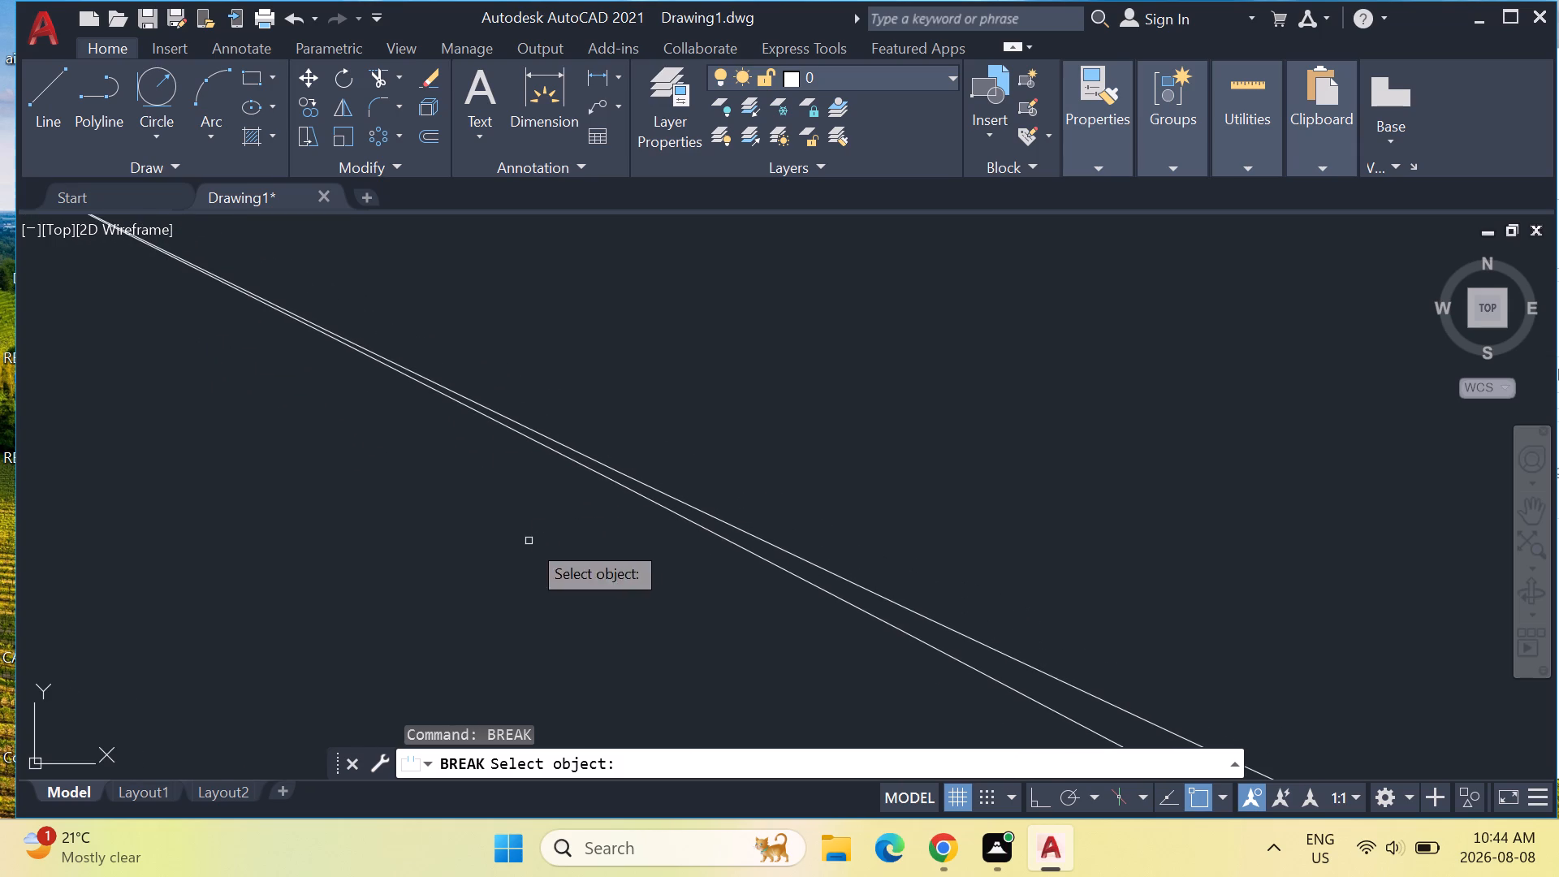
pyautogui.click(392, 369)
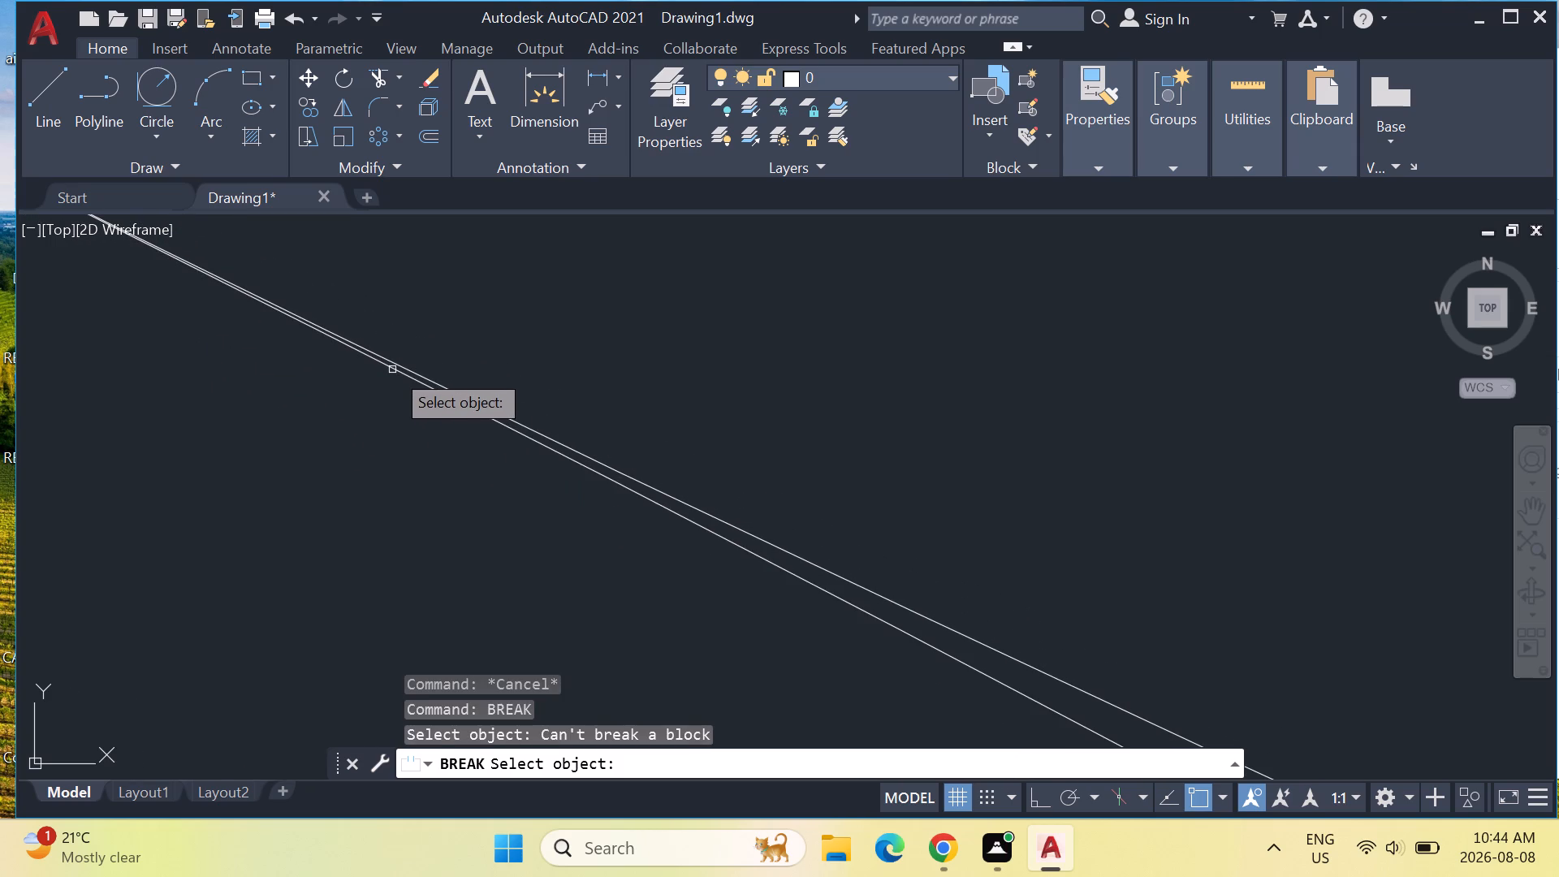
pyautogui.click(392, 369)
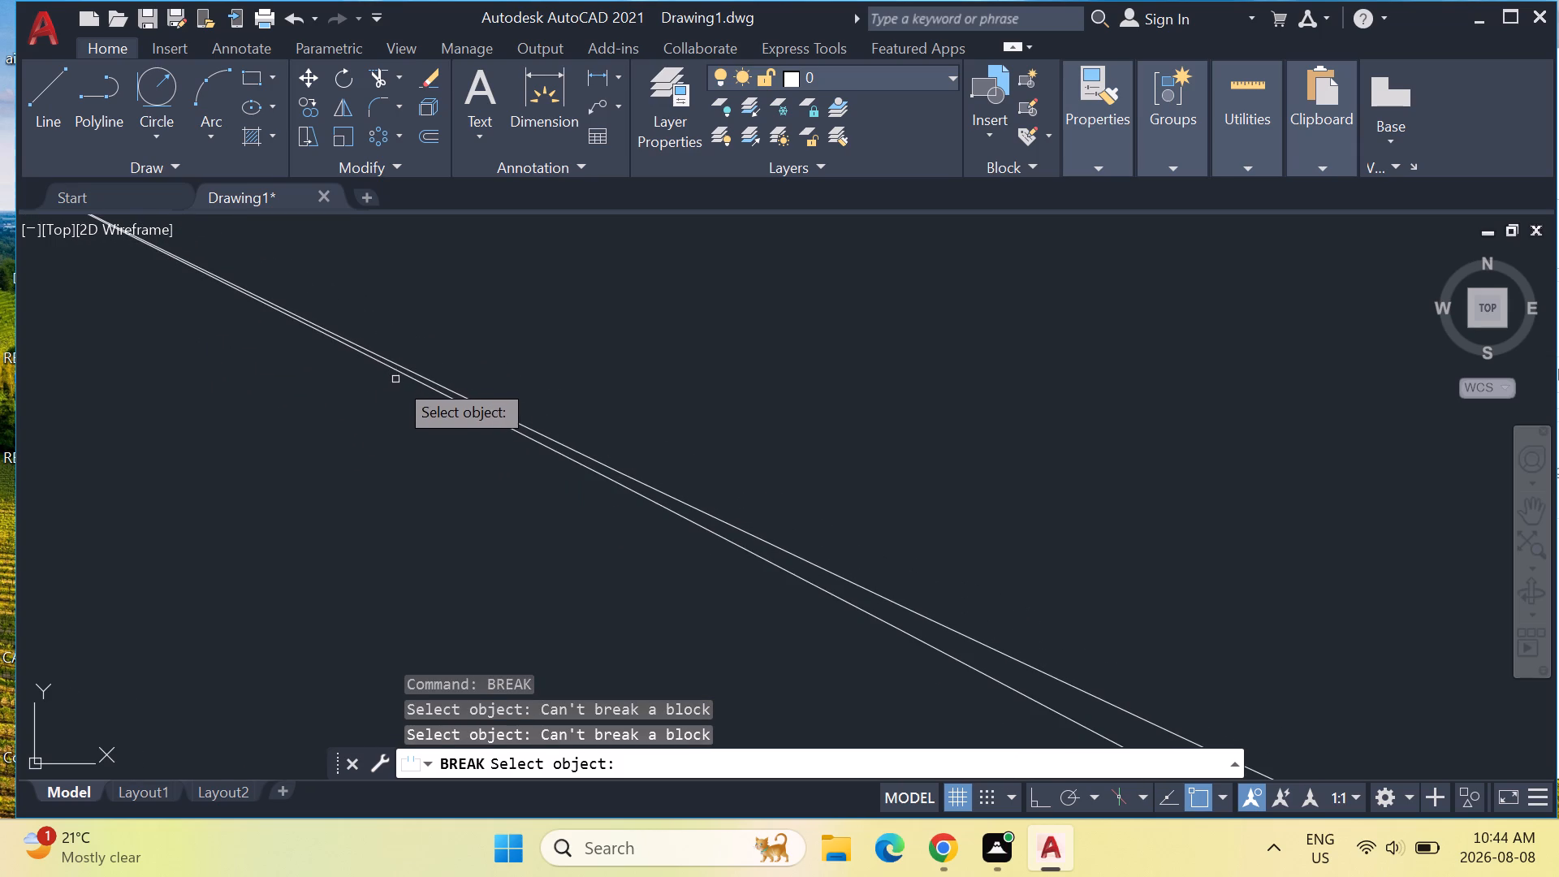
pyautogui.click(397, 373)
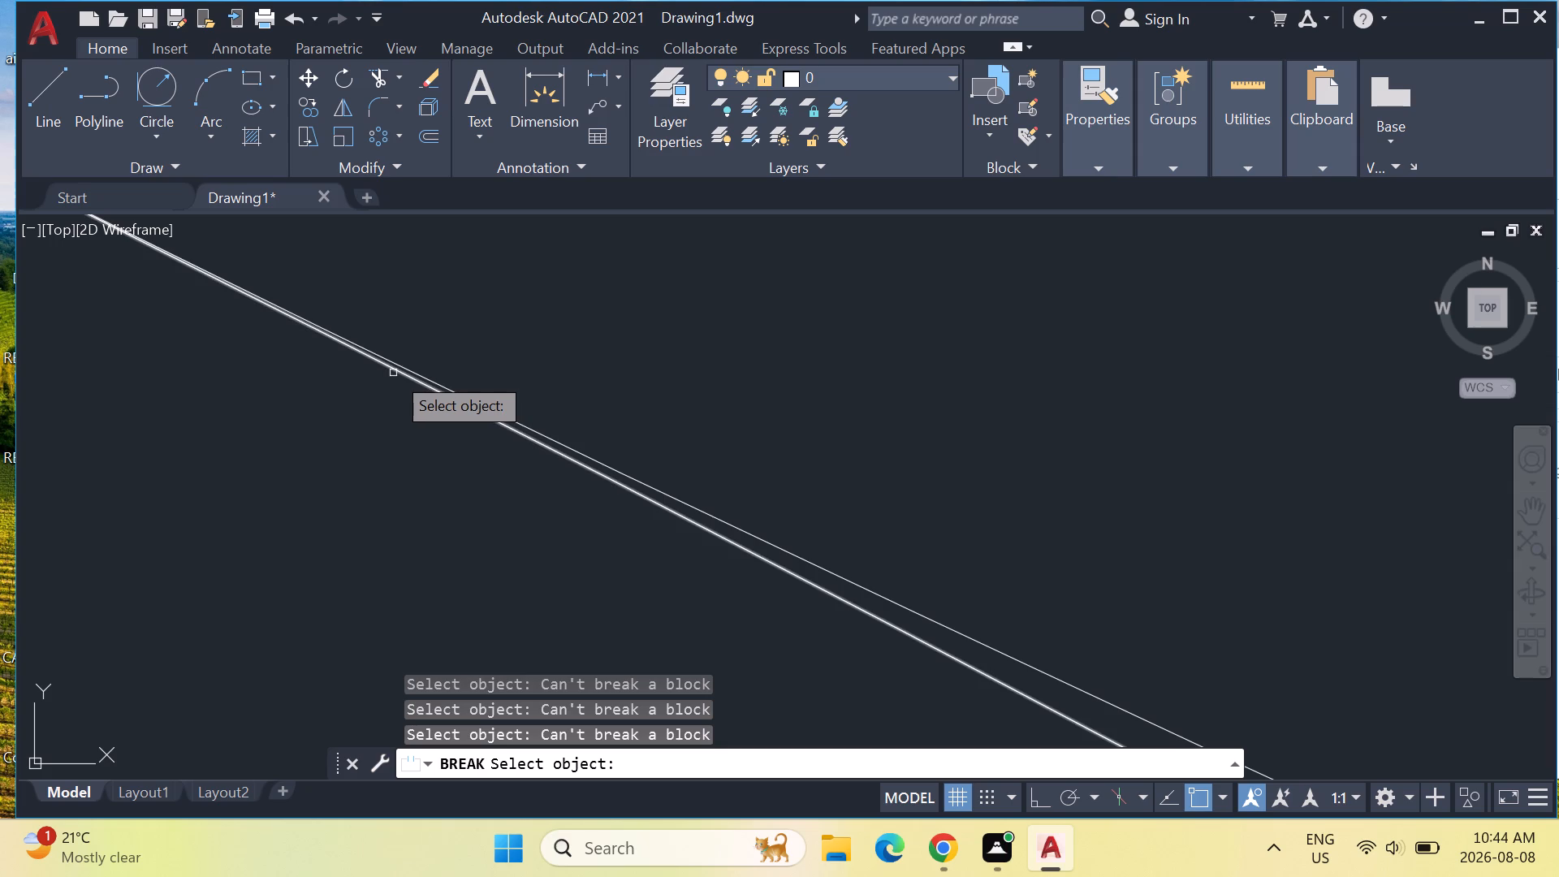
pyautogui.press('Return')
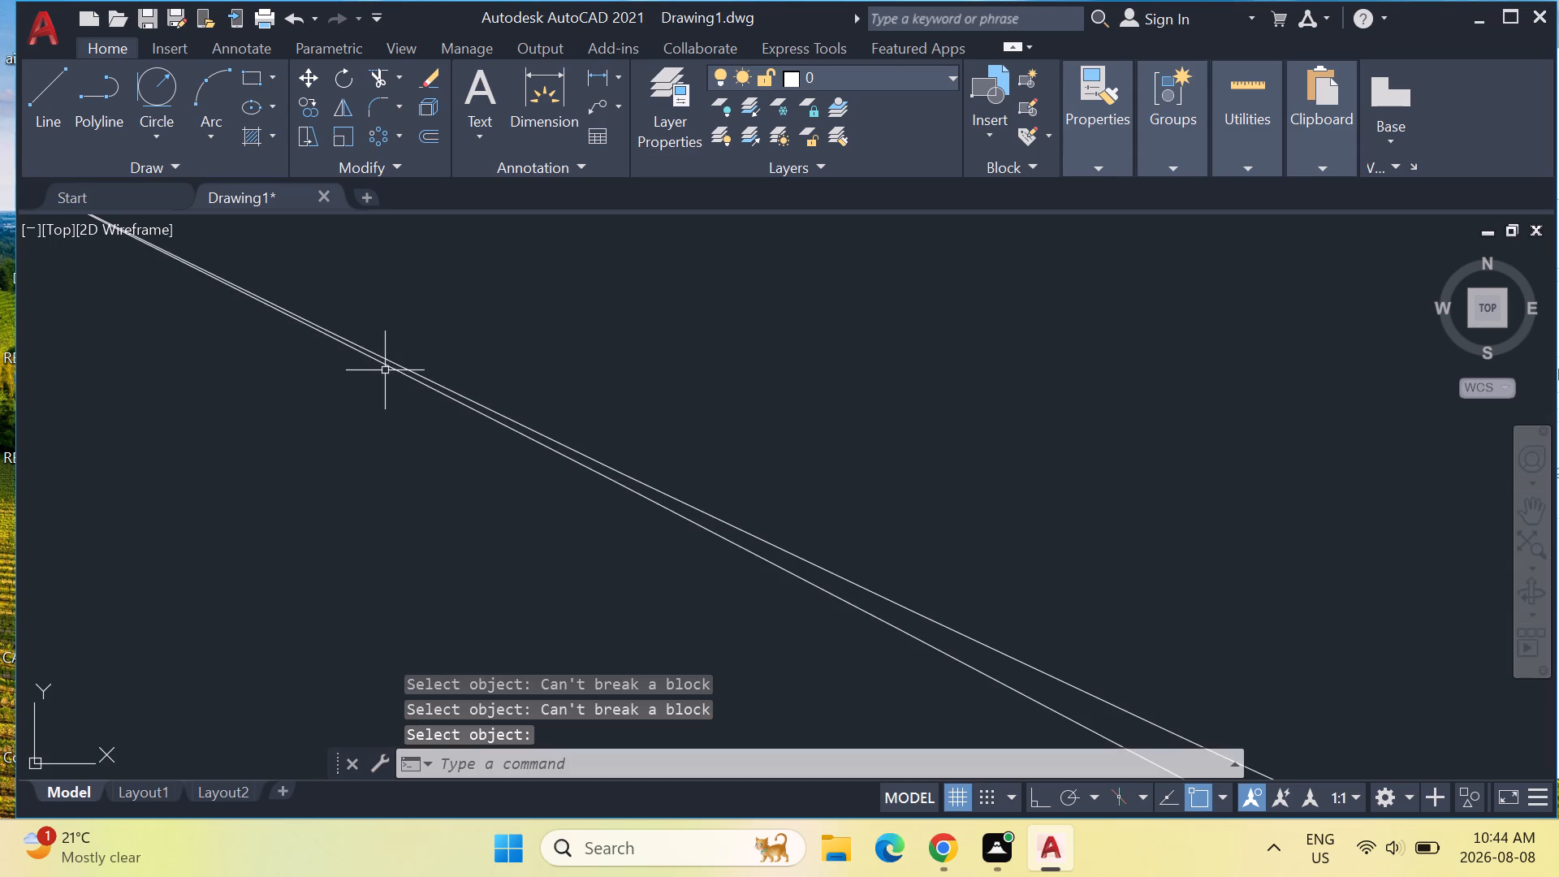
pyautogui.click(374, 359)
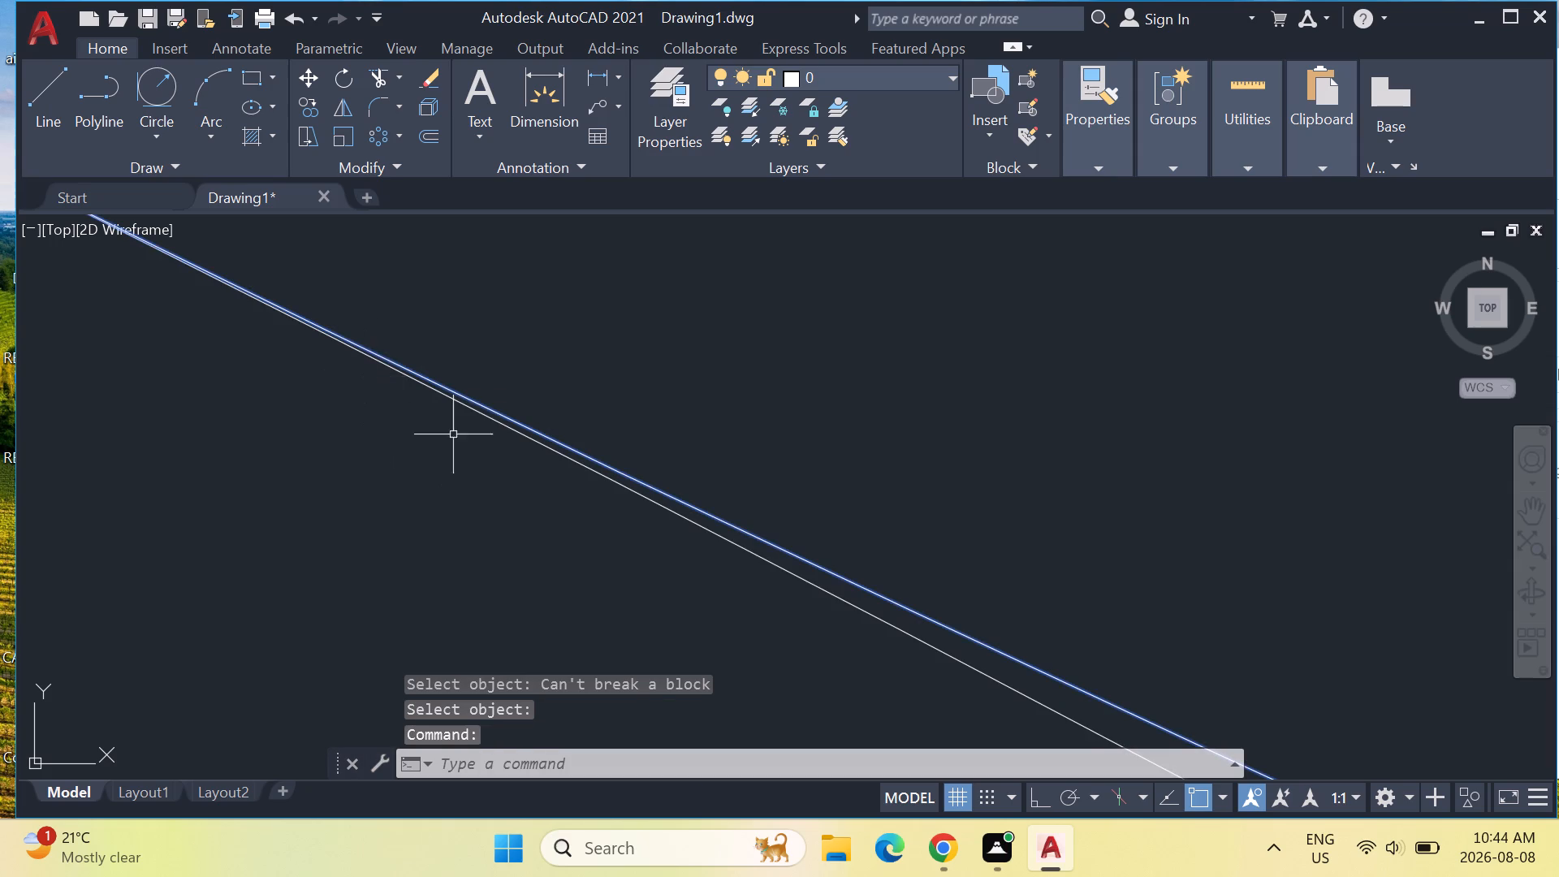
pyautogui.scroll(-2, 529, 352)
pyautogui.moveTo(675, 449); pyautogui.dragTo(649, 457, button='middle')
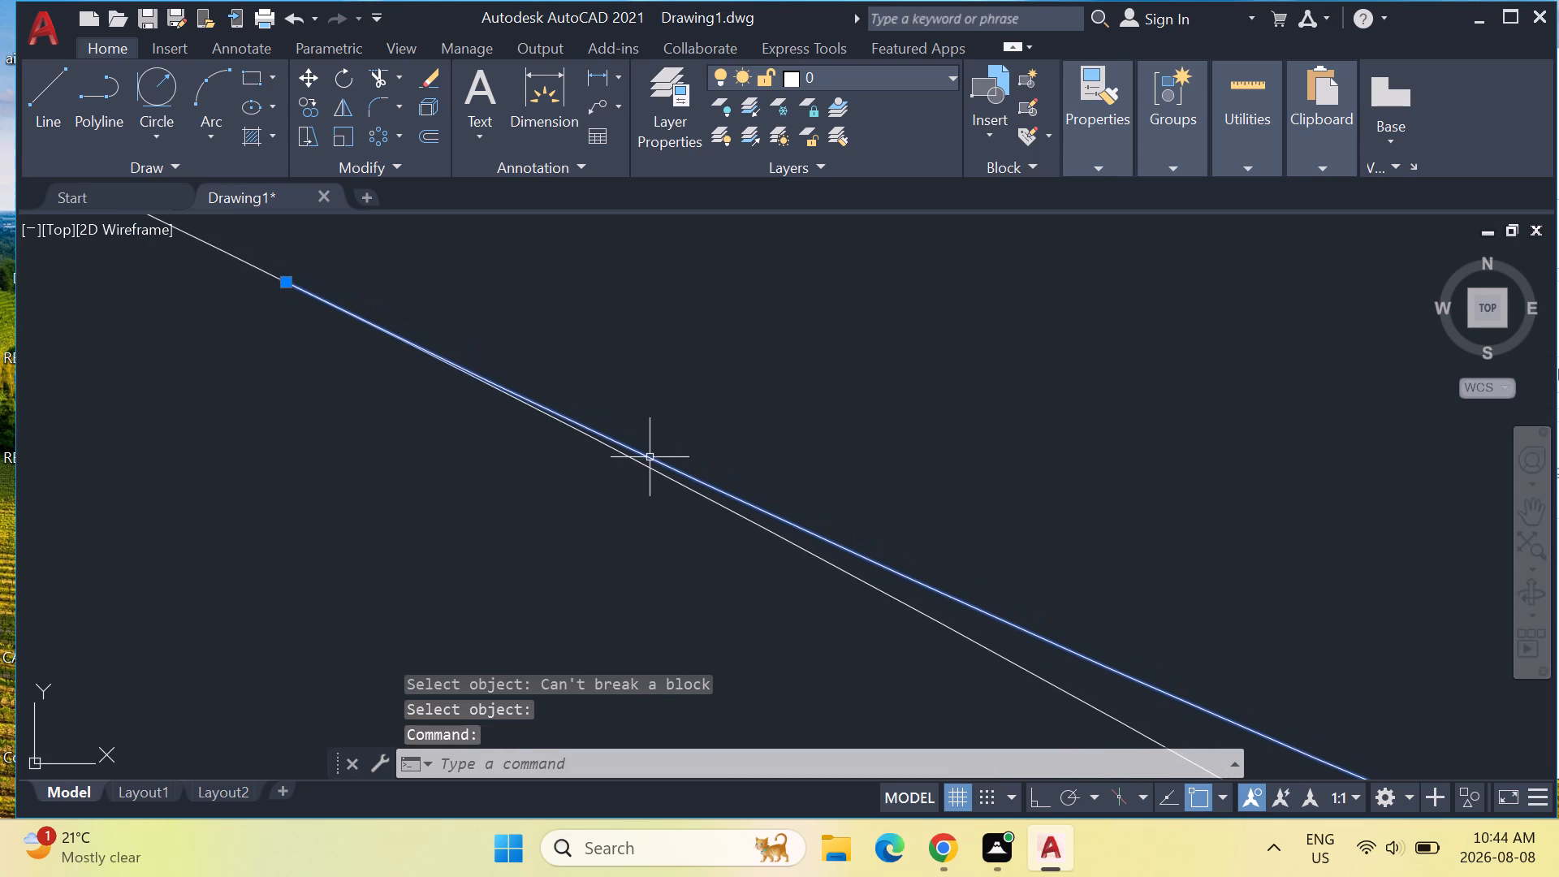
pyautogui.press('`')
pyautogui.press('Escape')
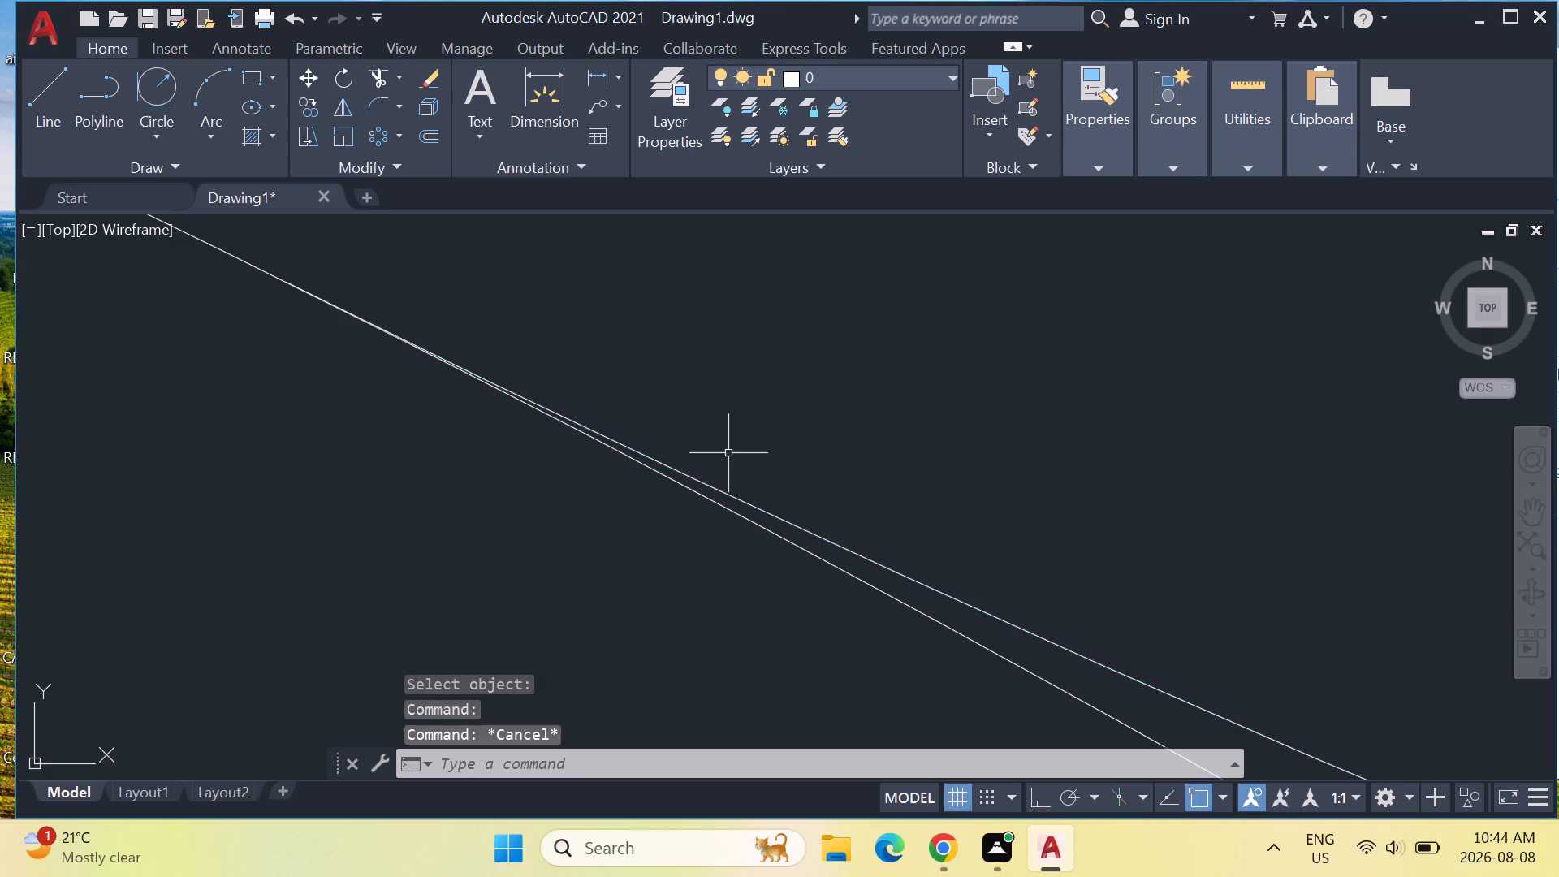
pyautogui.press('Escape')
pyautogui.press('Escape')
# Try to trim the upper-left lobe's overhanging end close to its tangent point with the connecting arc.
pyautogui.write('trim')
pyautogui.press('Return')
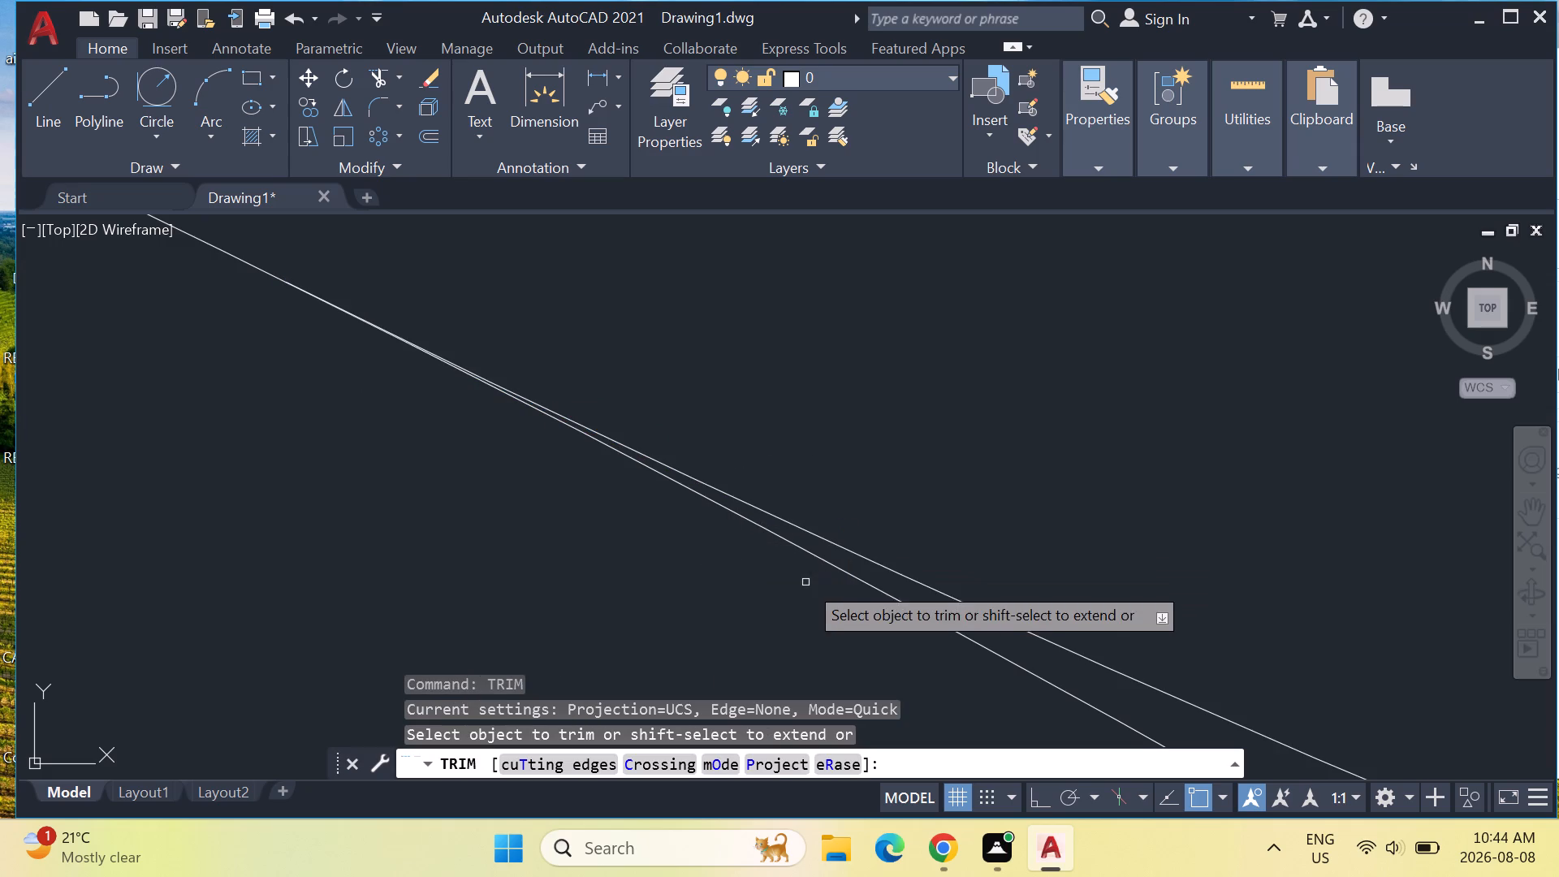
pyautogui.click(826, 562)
# Remove the connecting arc between the upper-left lobe and the top lobe.
pyautogui.scroll(-3, 862, 608)
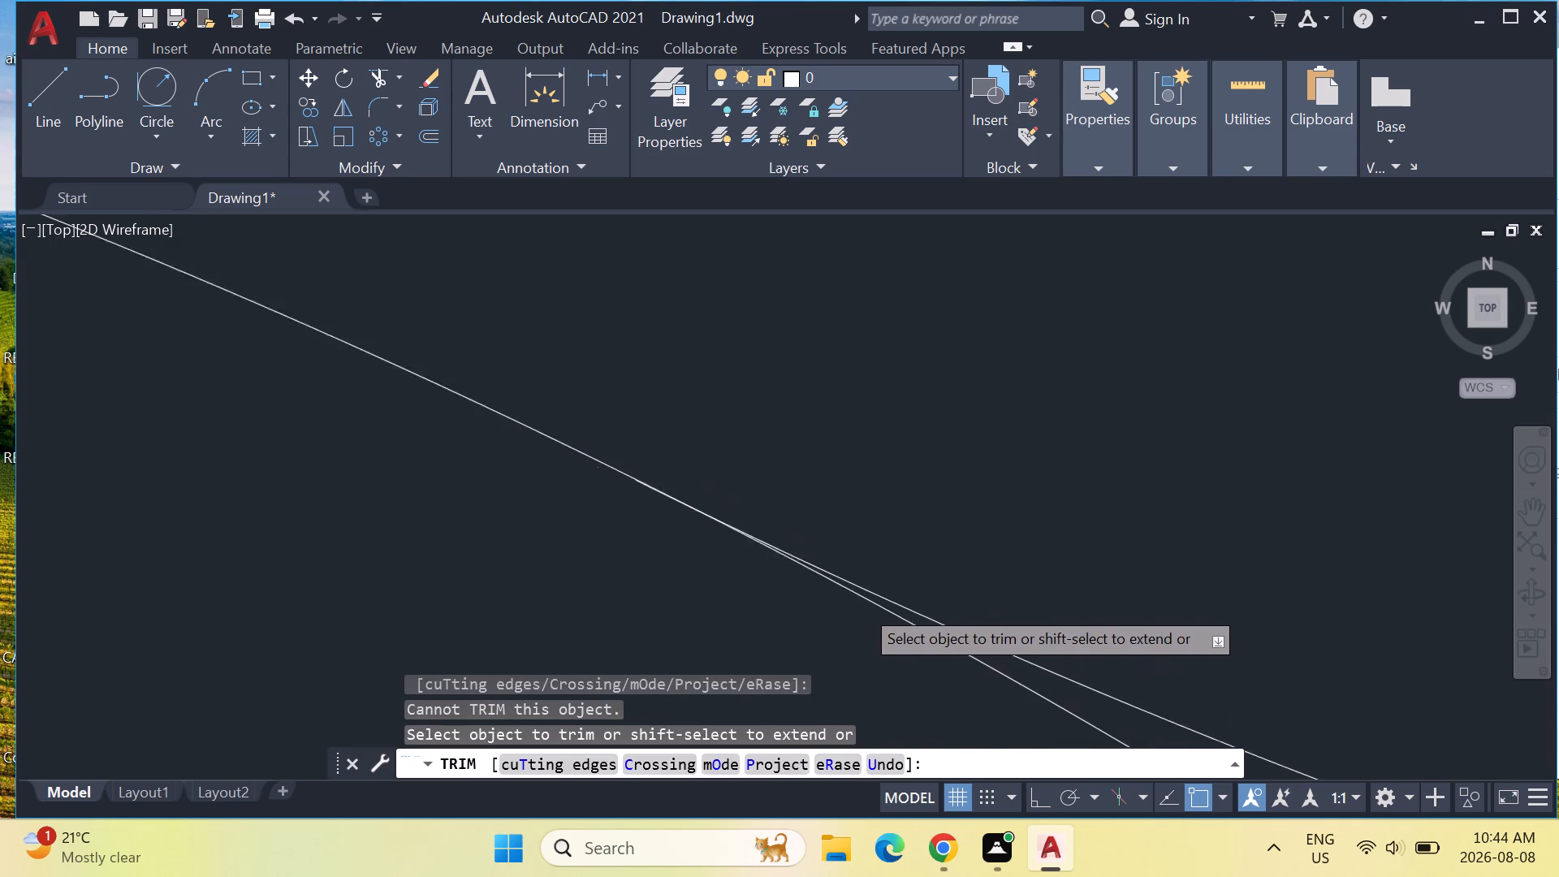
pyautogui.scroll(-1, 862, 604)
pyautogui.scroll(-7, 932, 487)
pyautogui.moveTo(1018, 539); pyautogui.dragTo(871, 581, button='middle')
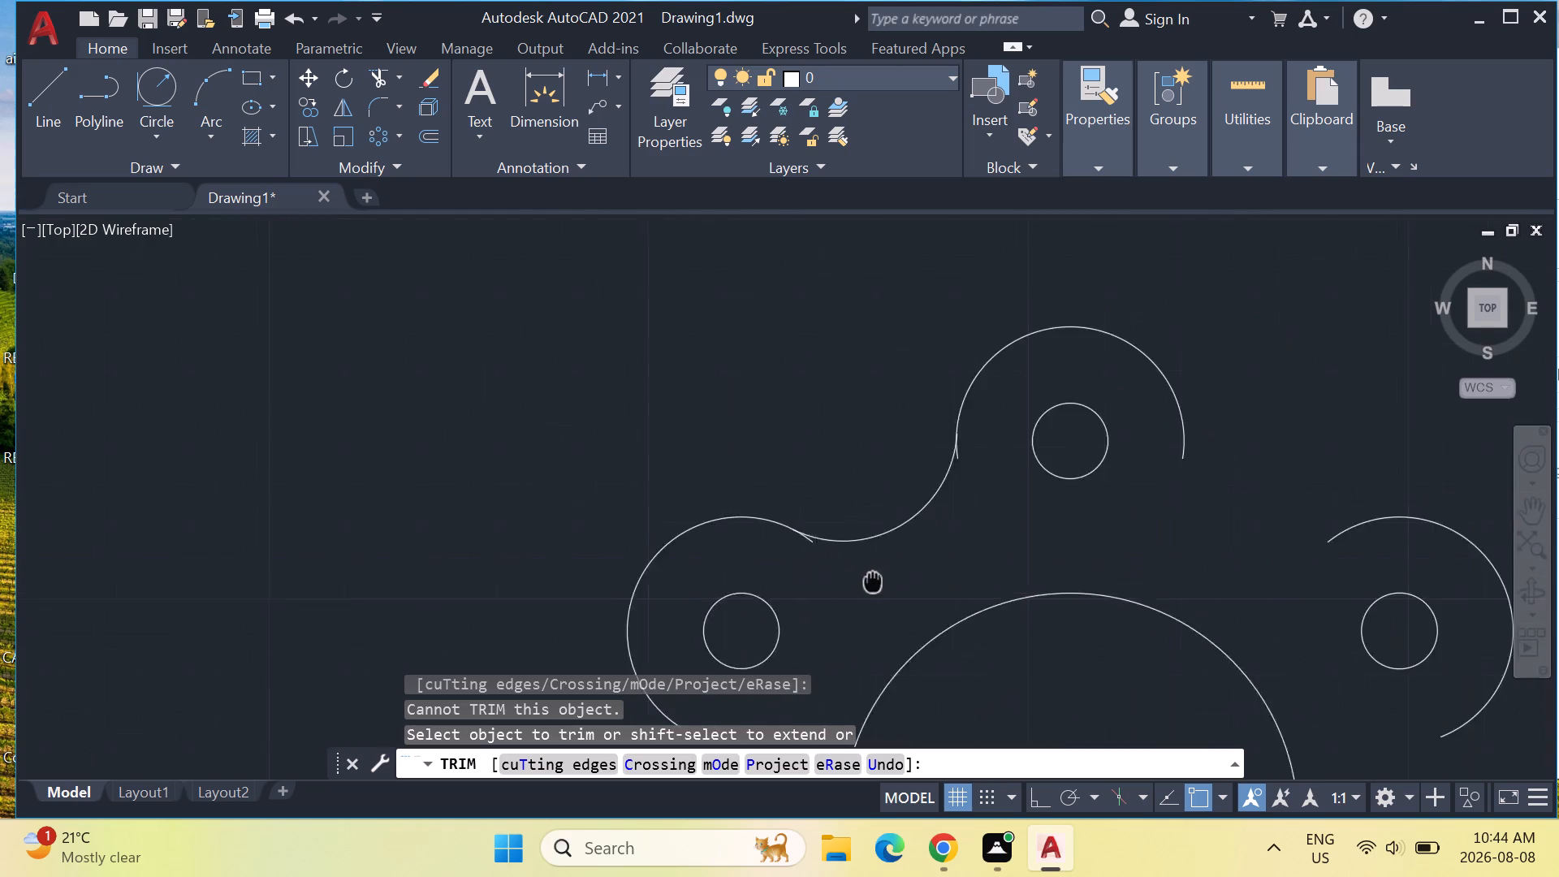
pyautogui.moveTo(871, 581); pyautogui.dragTo(668, 516, button='middle')
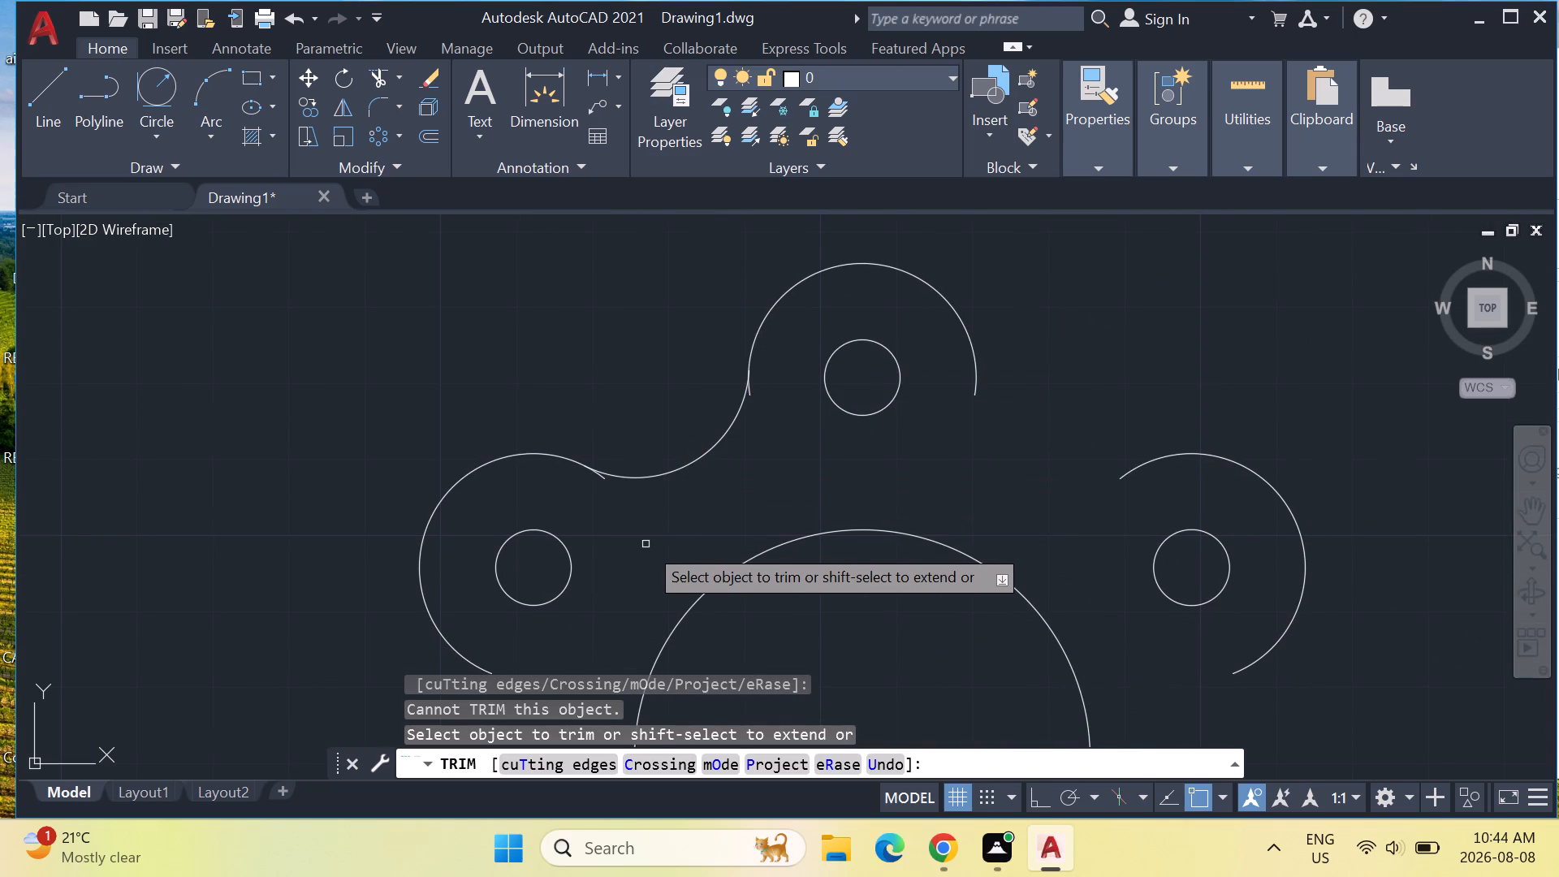
pyautogui.click(718, 446)
pyautogui.press('Delete')
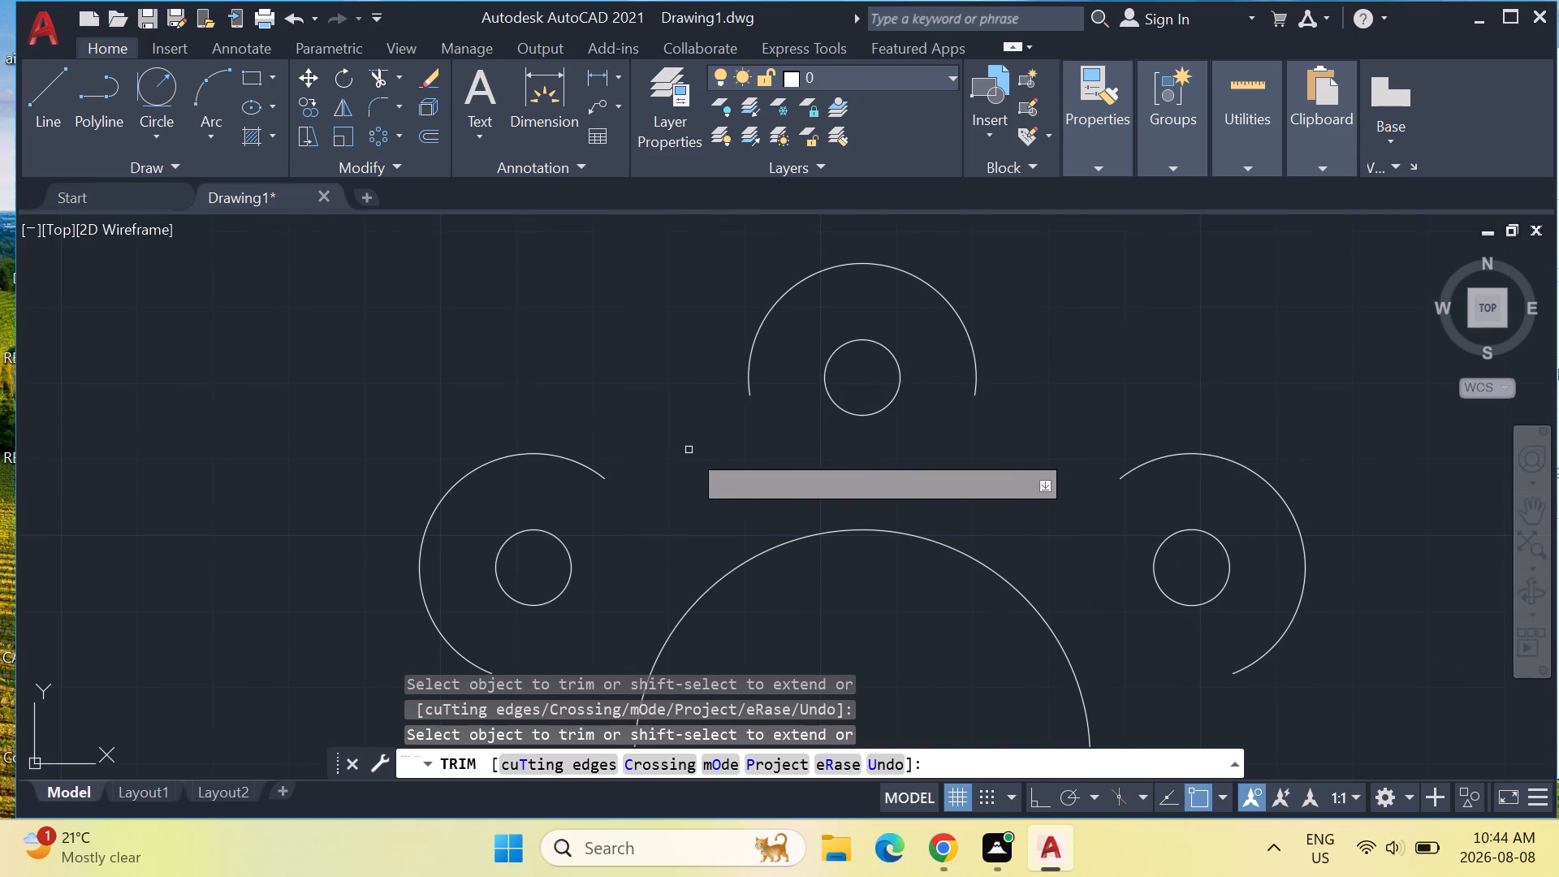
# Draw a radius-15 circle tangent to the facing ends of the upper-left lobe and the top lobe.
pyautogui.click(153, 126)
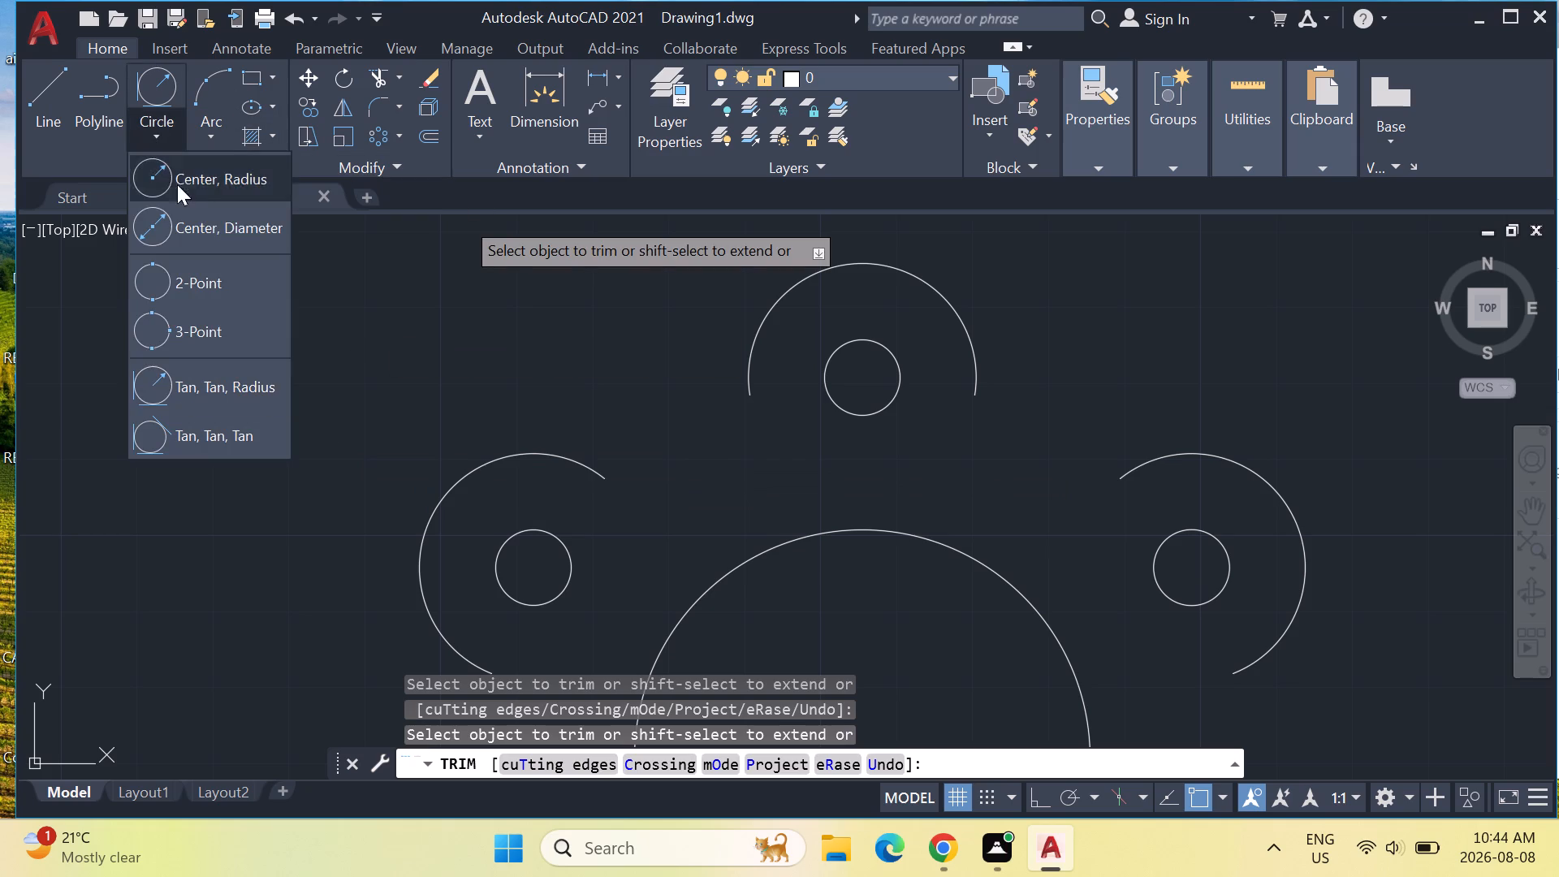
pyautogui.click(194, 383)
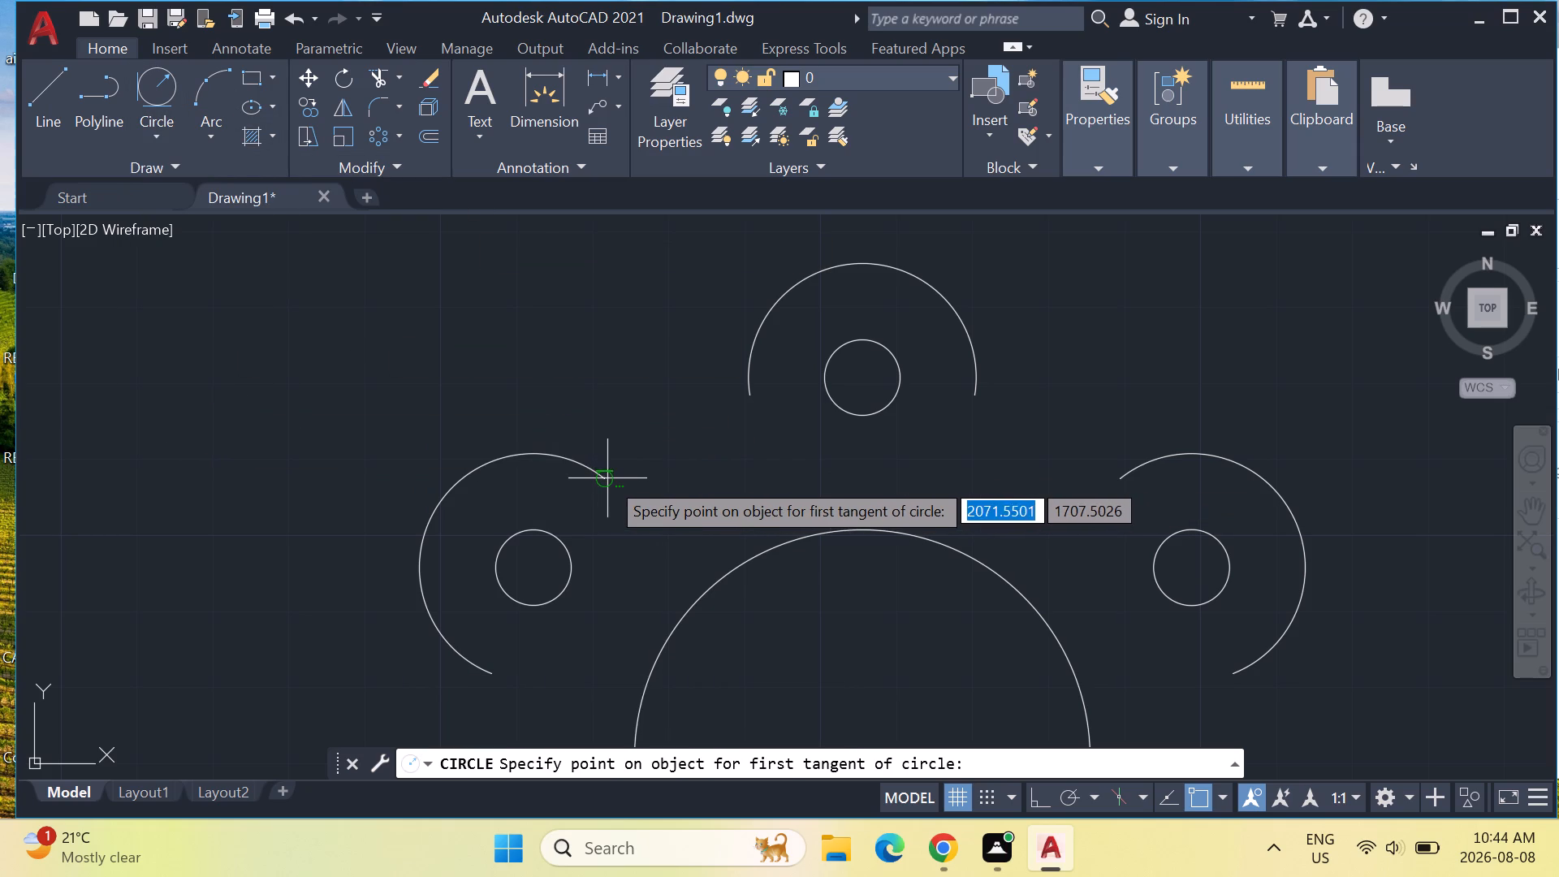
pyautogui.scroll(2, 607, 479)
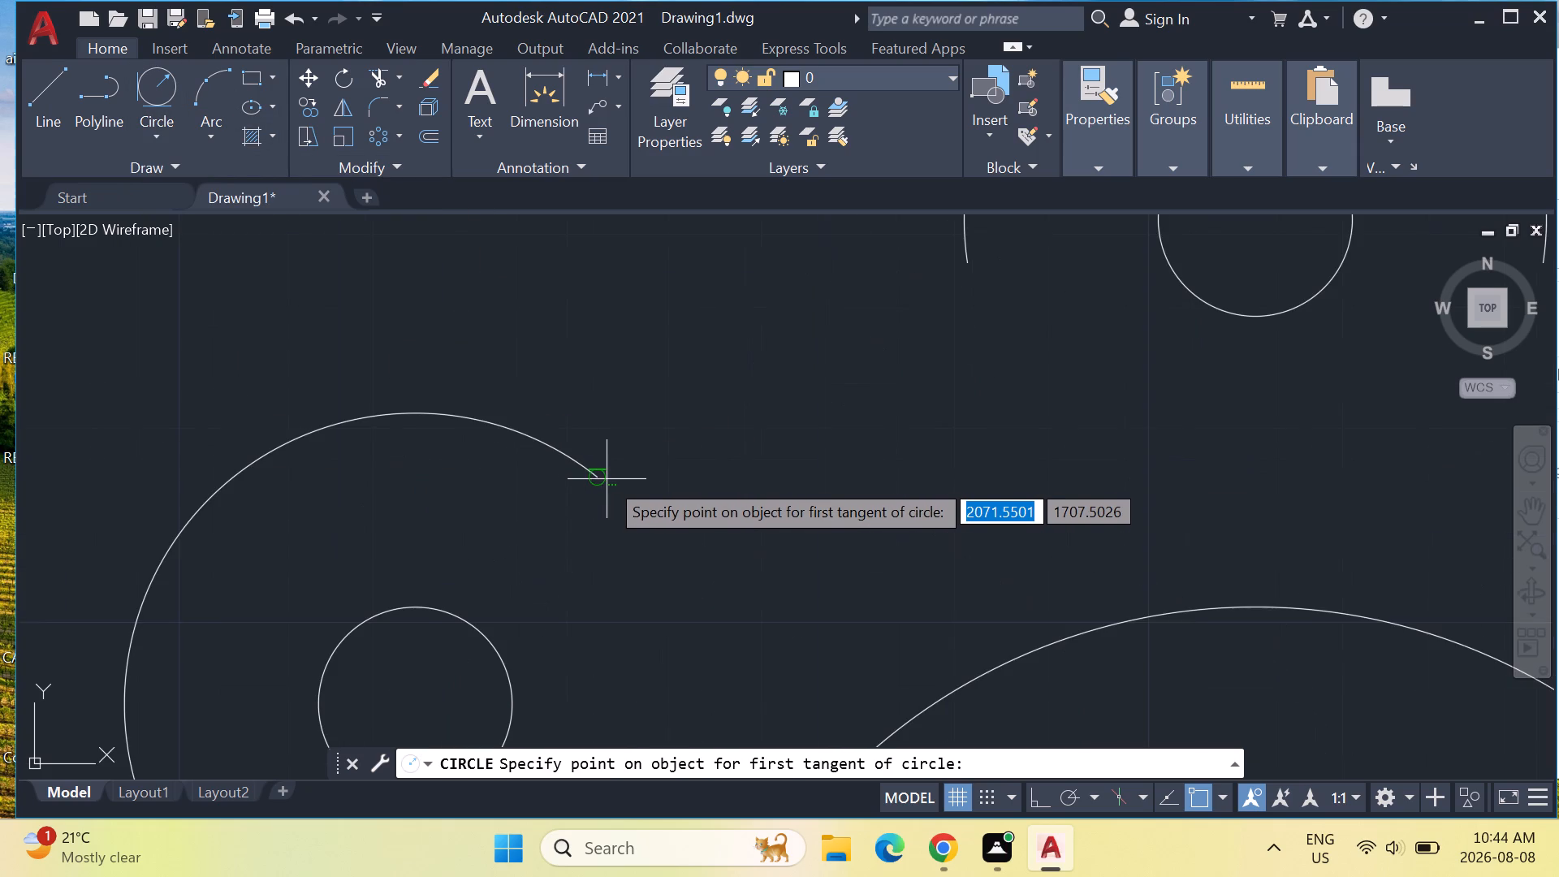
pyautogui.click(597, 479)
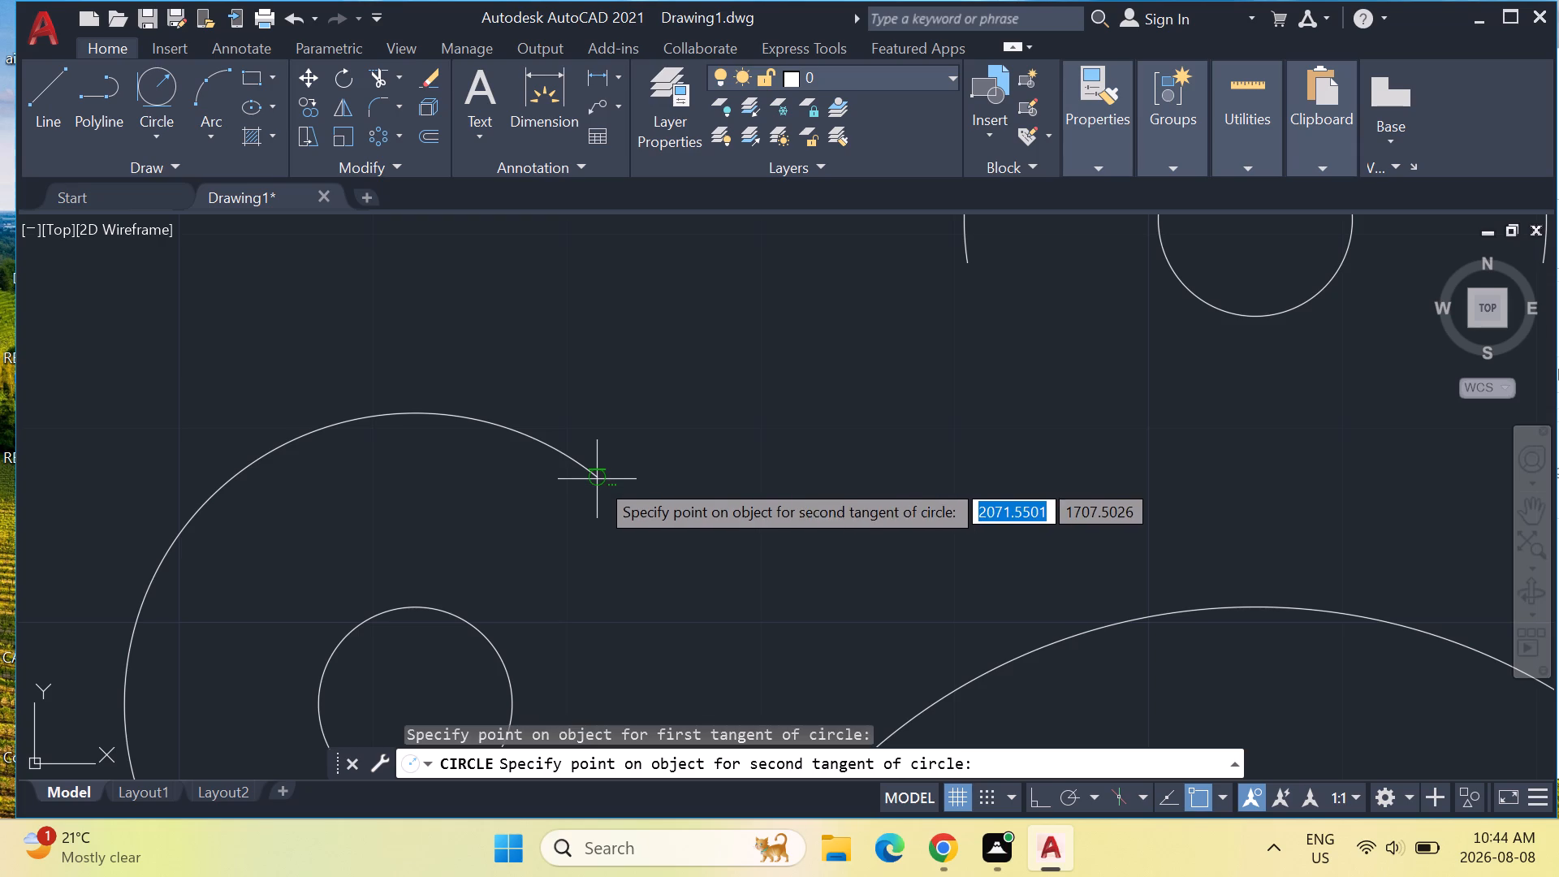
pyautogui.click(967, 266)
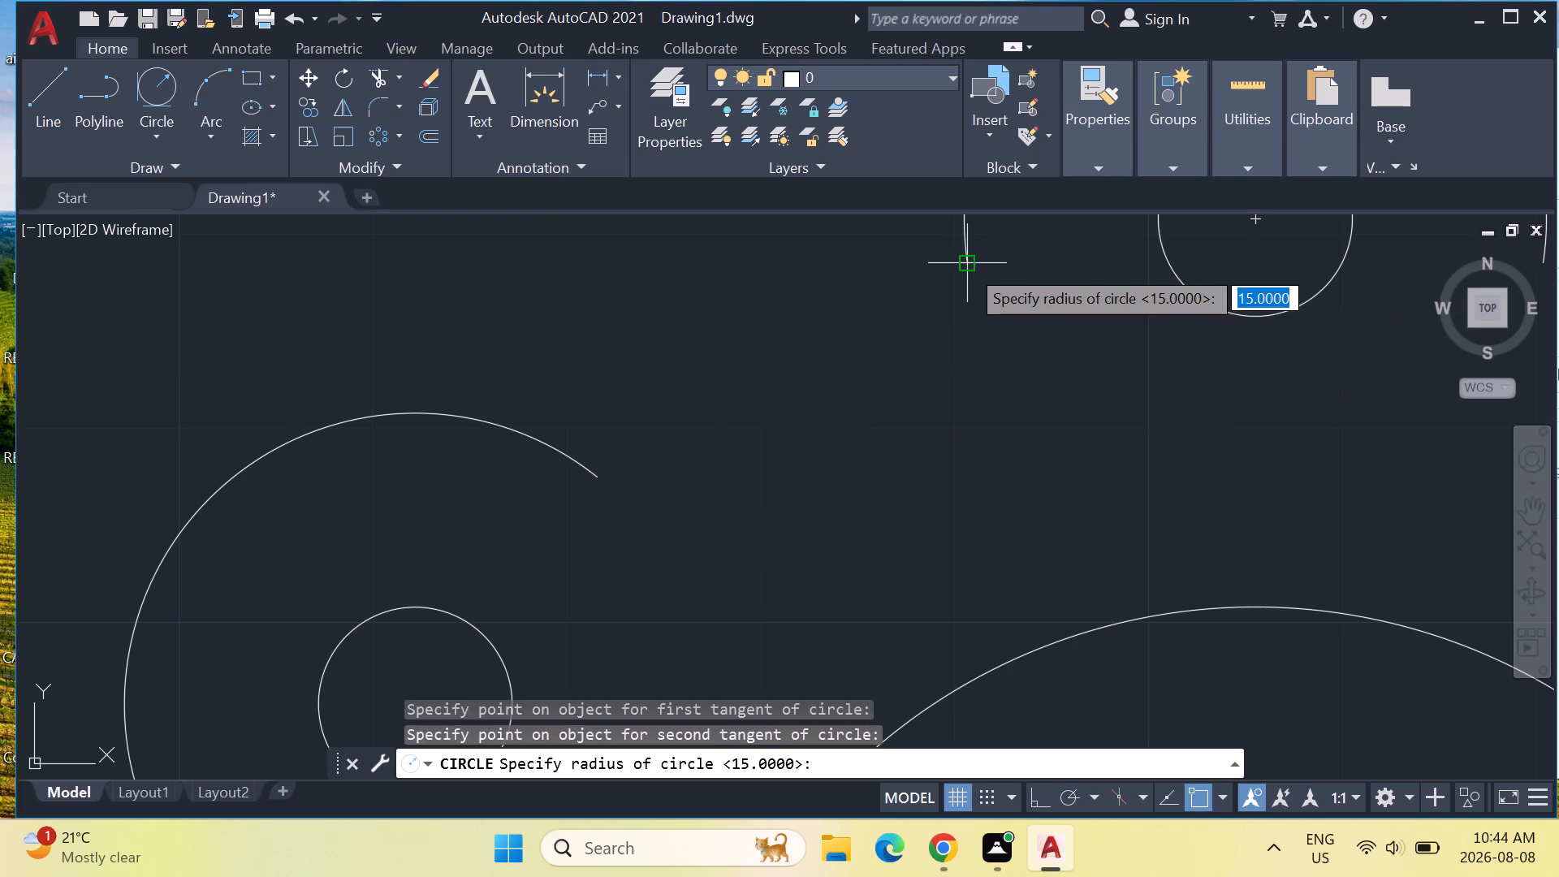
pyautogui.press('Return')
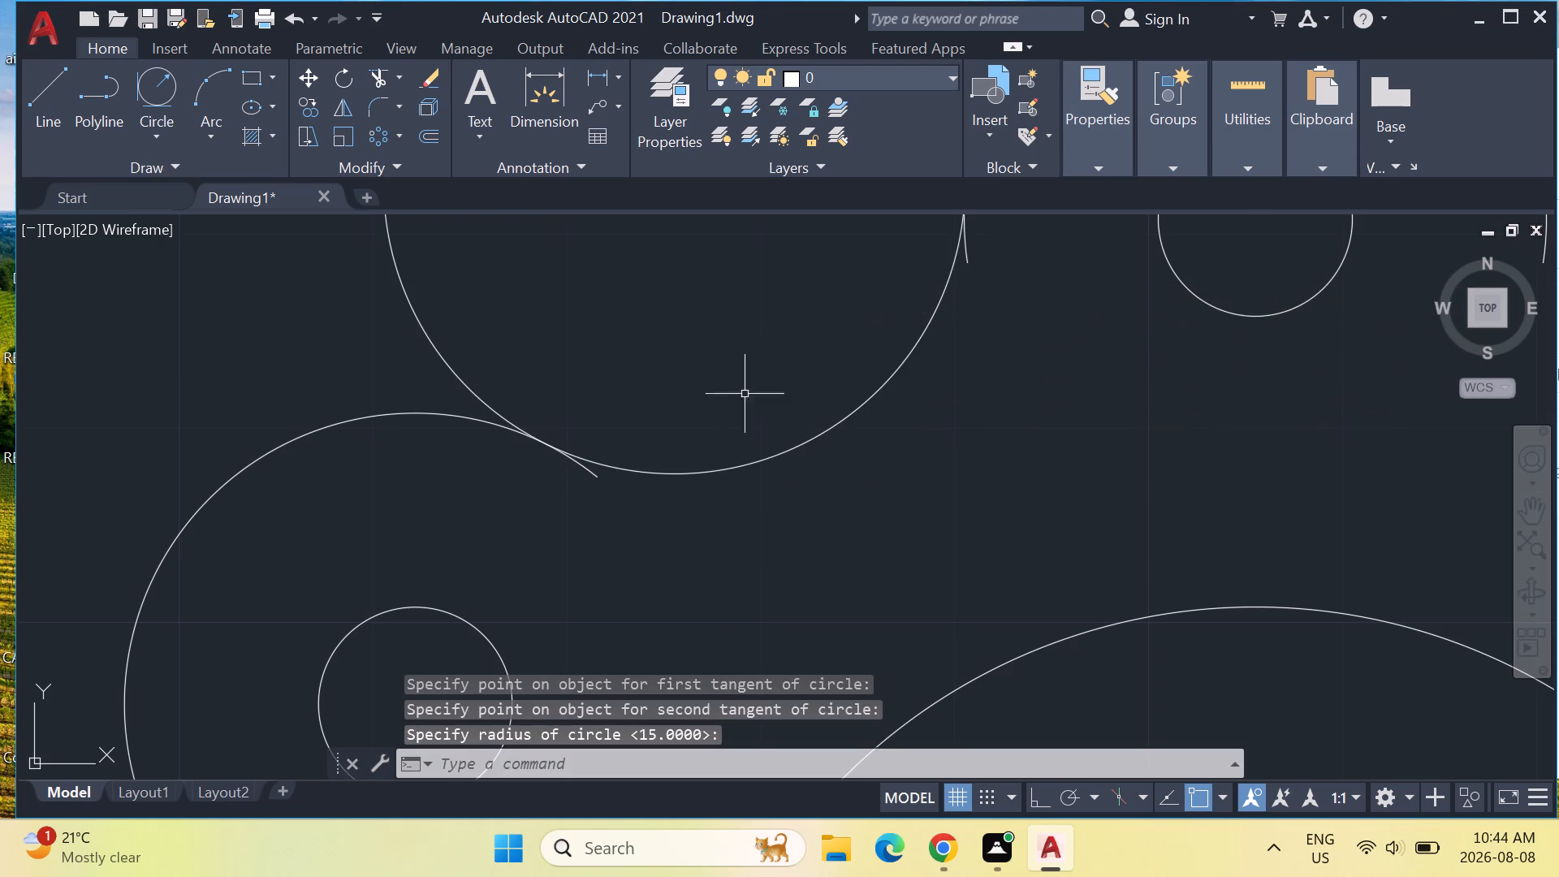
pyautogui.press('Escape')
pyautogui.press('Escape')
pyautogui.press('Escape')
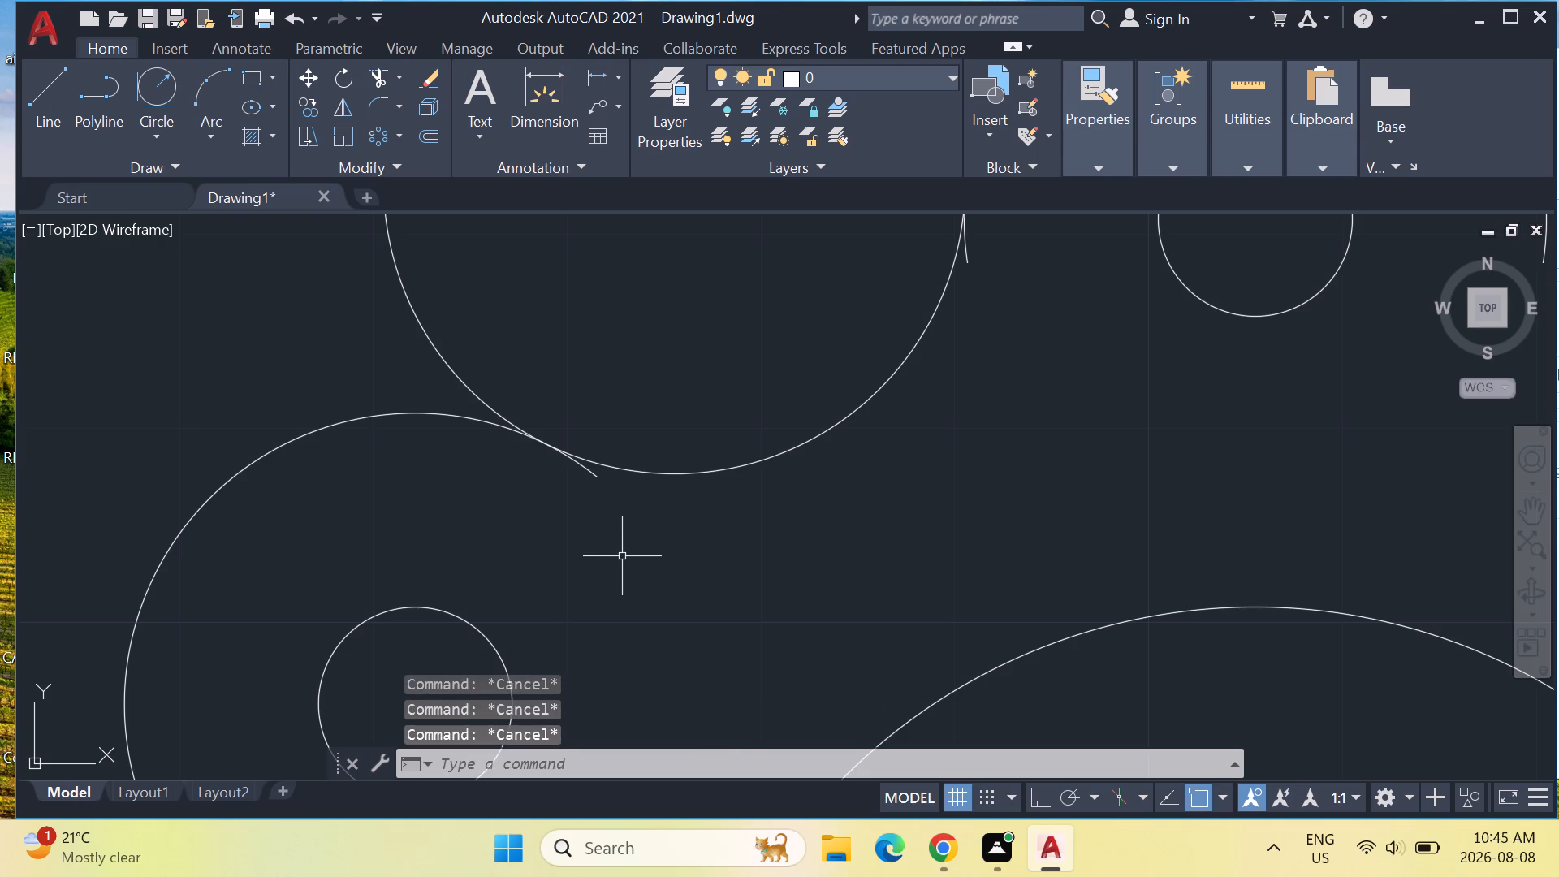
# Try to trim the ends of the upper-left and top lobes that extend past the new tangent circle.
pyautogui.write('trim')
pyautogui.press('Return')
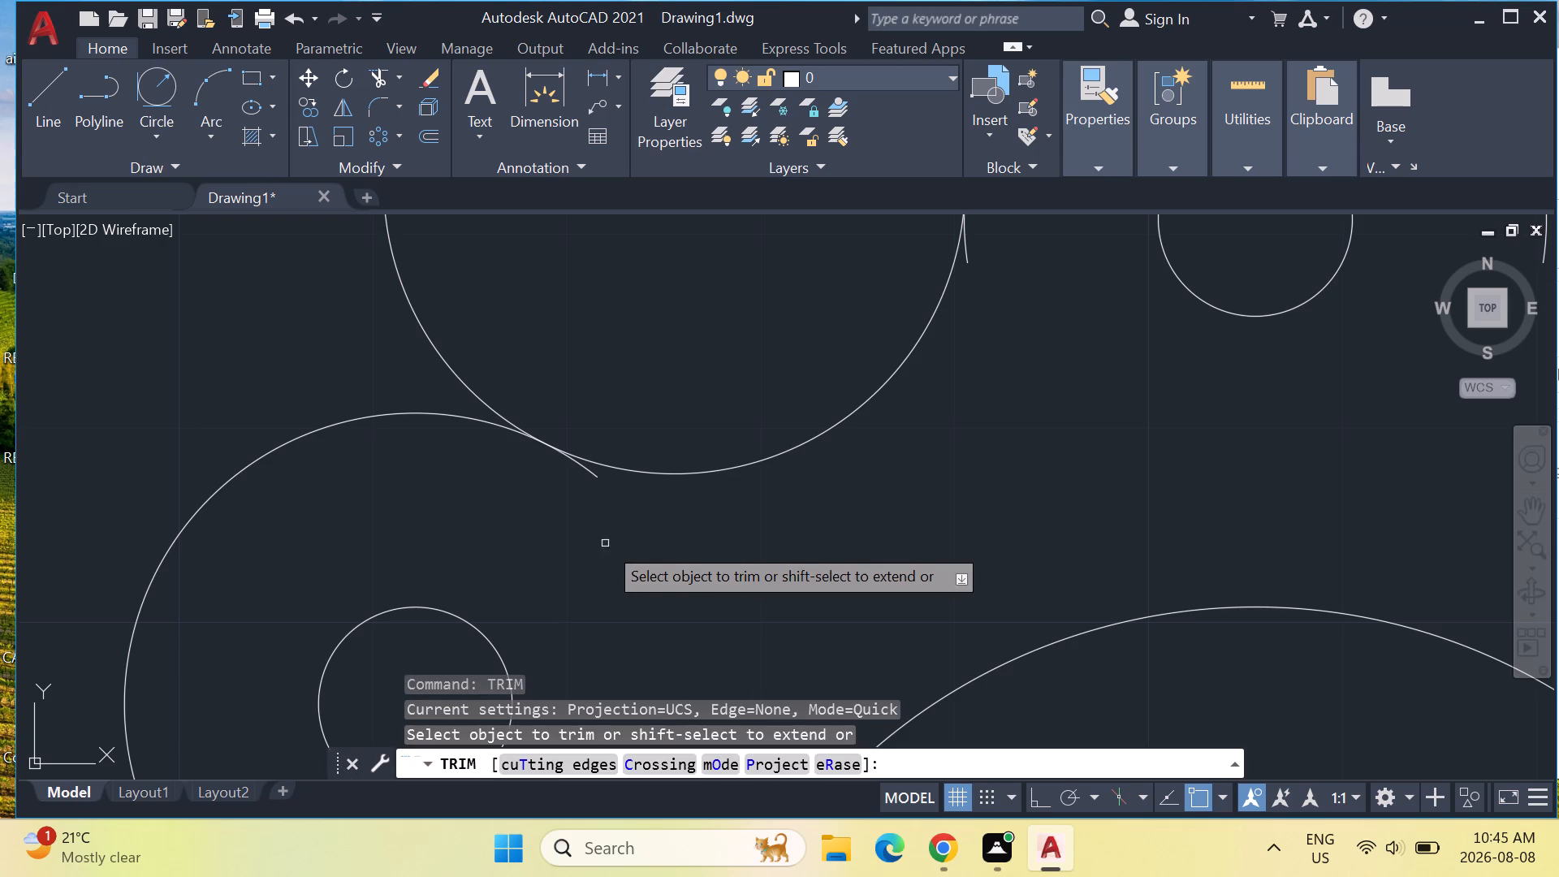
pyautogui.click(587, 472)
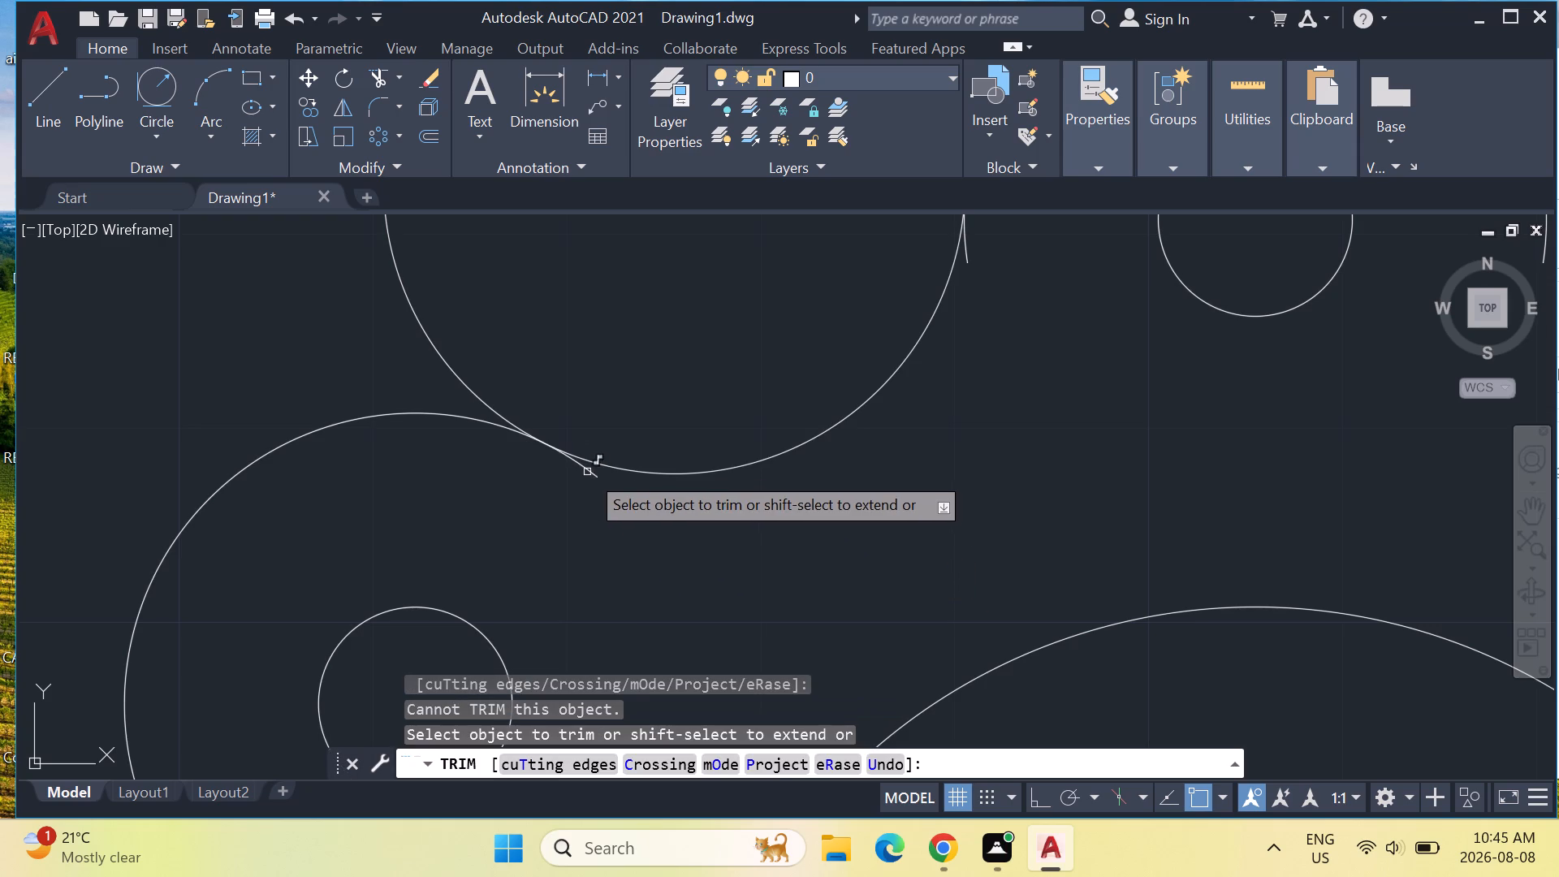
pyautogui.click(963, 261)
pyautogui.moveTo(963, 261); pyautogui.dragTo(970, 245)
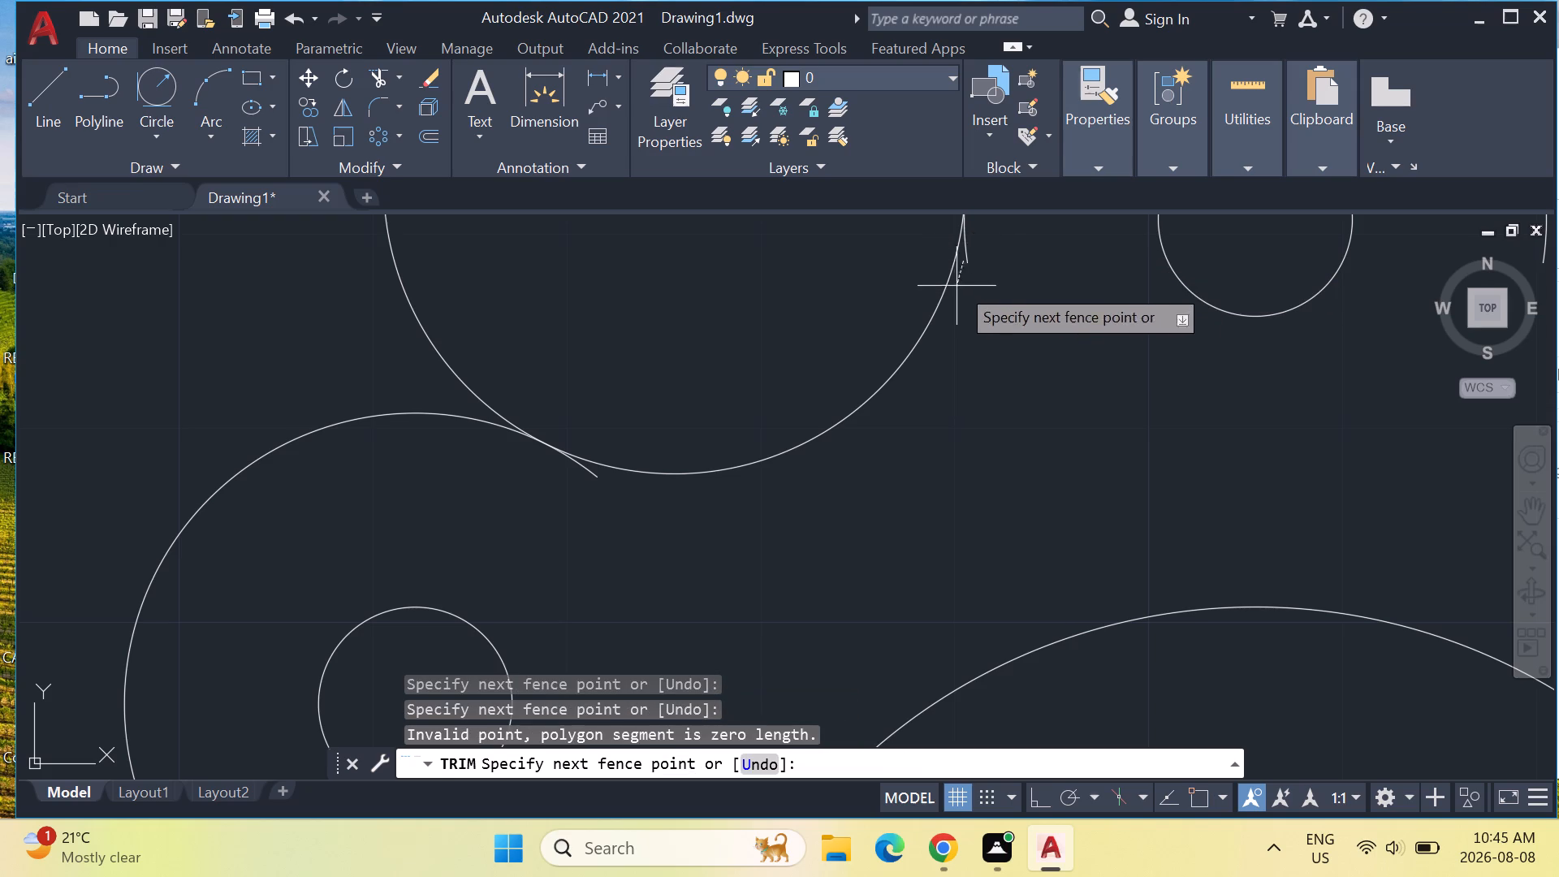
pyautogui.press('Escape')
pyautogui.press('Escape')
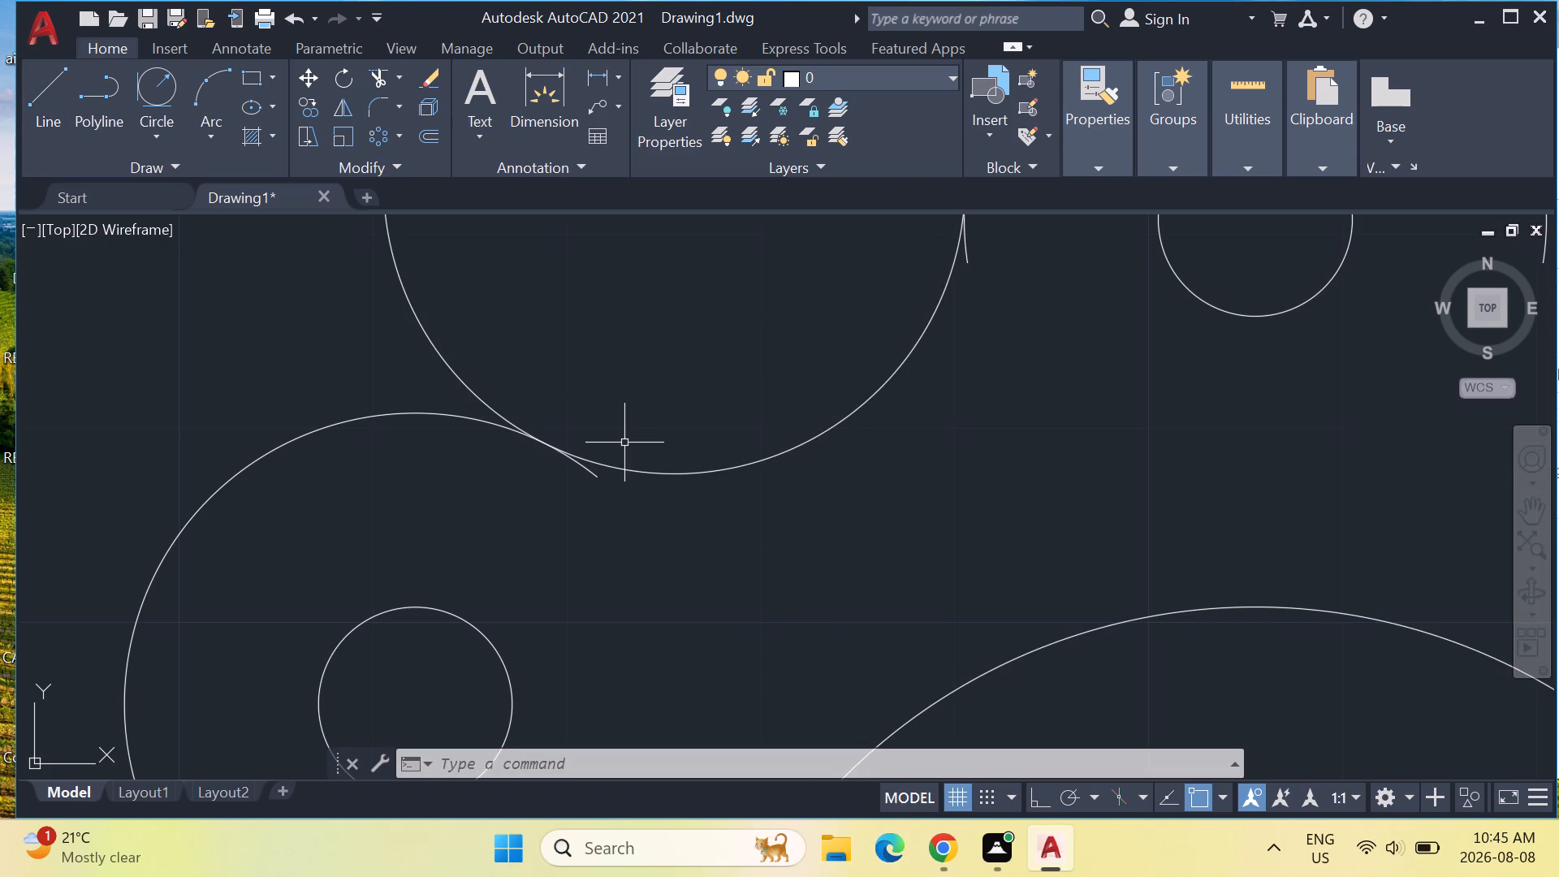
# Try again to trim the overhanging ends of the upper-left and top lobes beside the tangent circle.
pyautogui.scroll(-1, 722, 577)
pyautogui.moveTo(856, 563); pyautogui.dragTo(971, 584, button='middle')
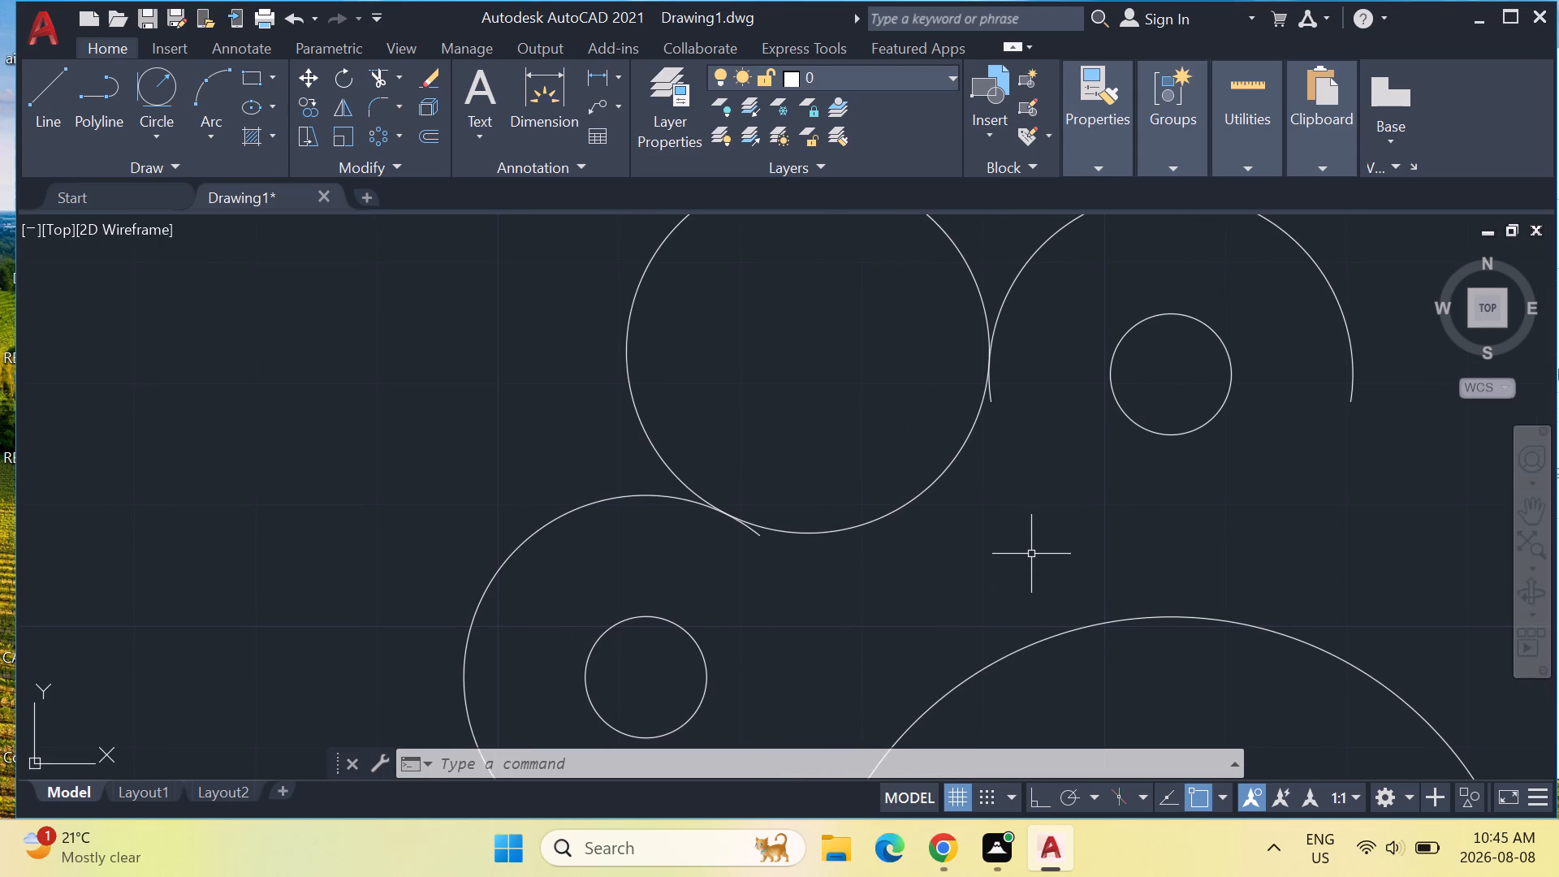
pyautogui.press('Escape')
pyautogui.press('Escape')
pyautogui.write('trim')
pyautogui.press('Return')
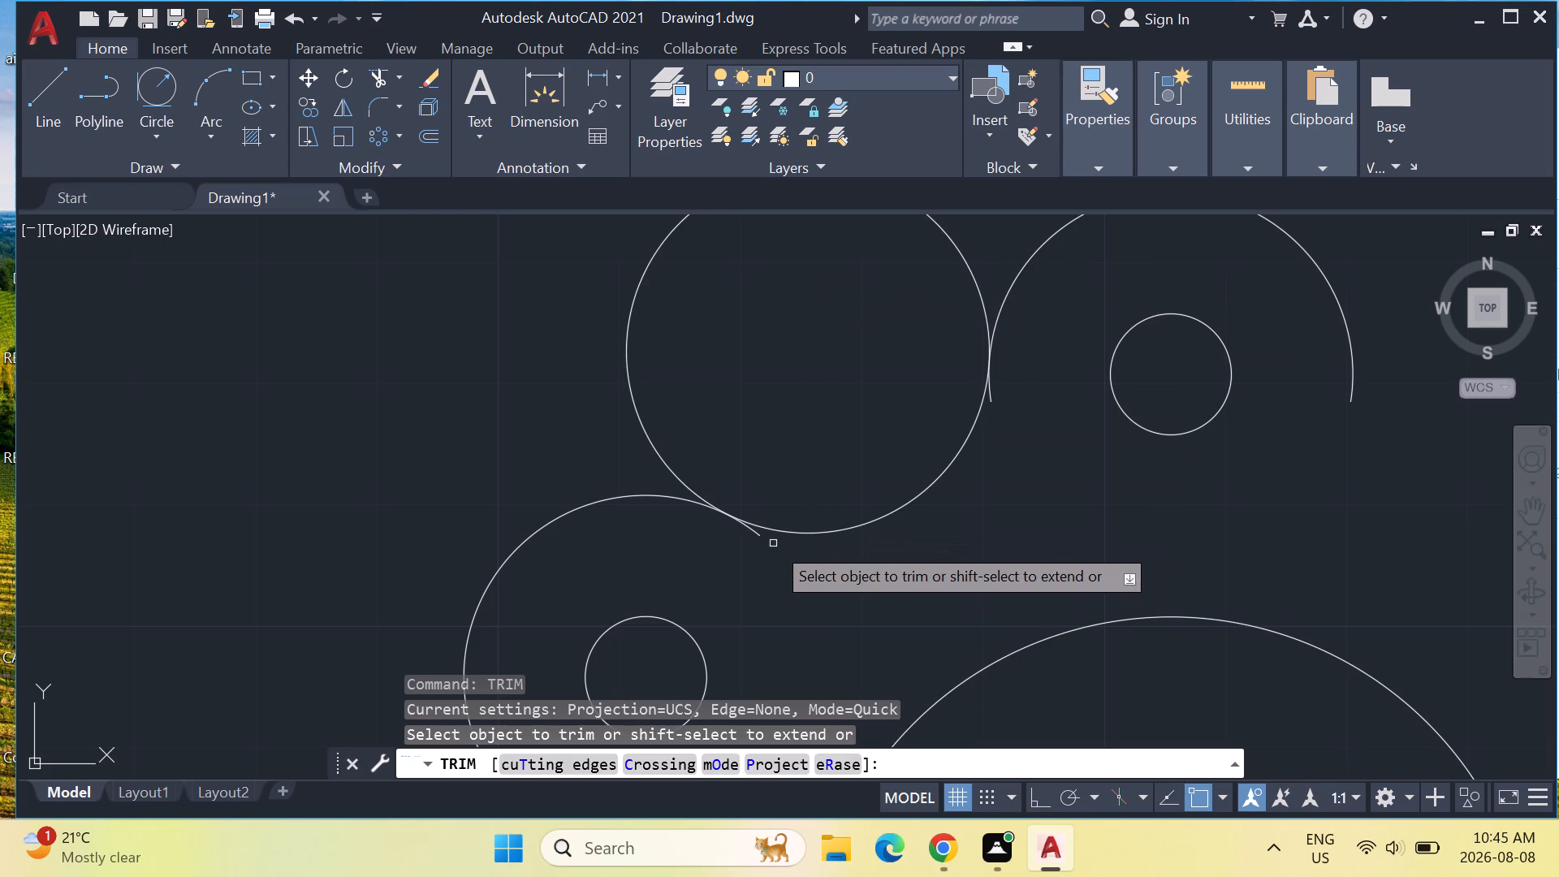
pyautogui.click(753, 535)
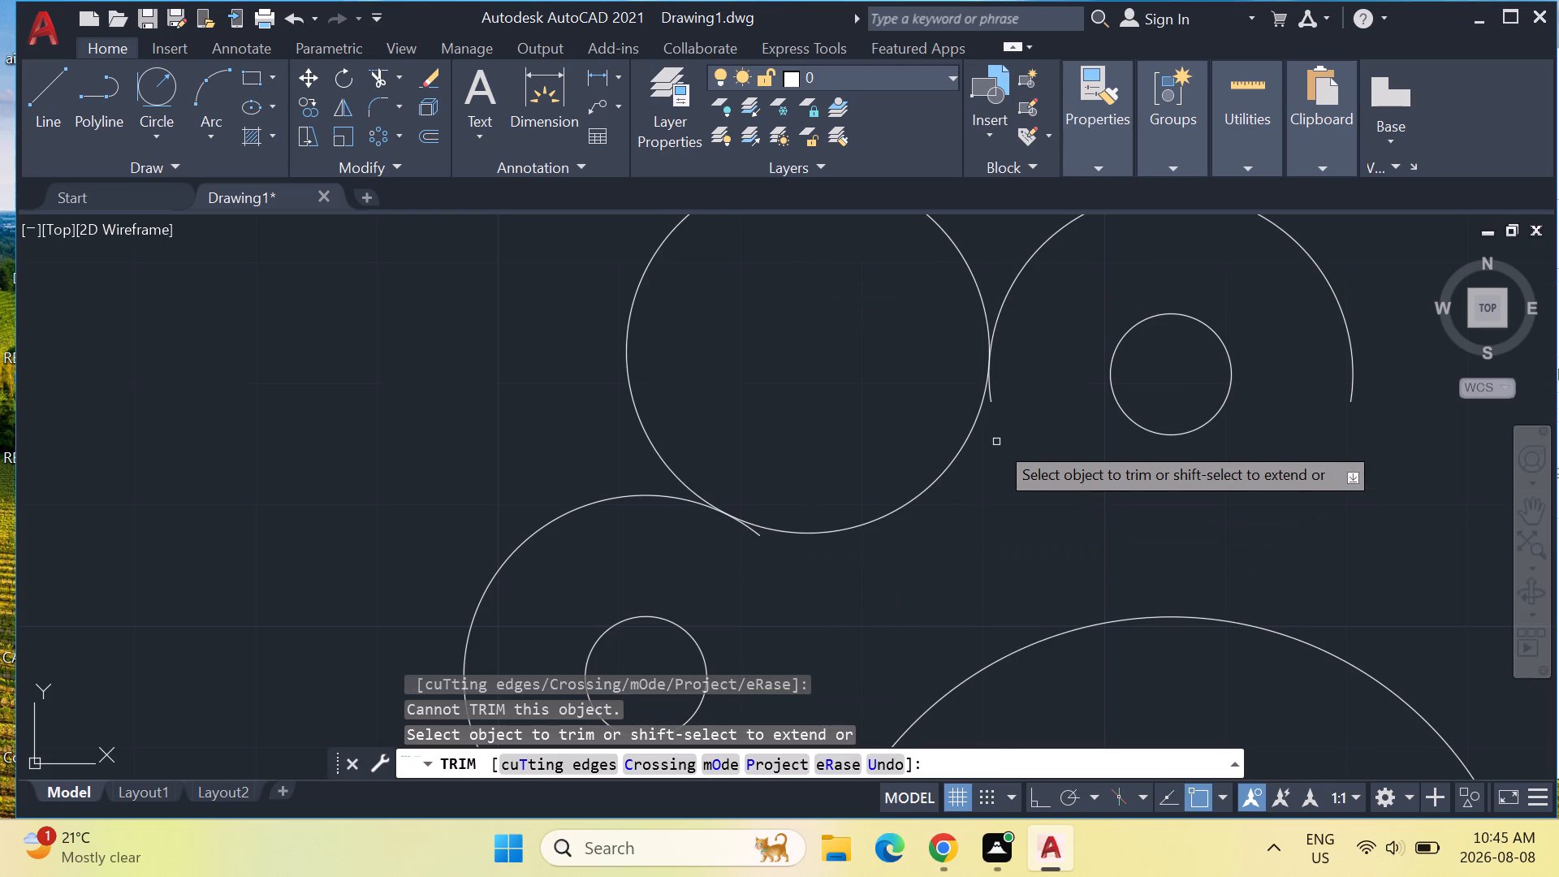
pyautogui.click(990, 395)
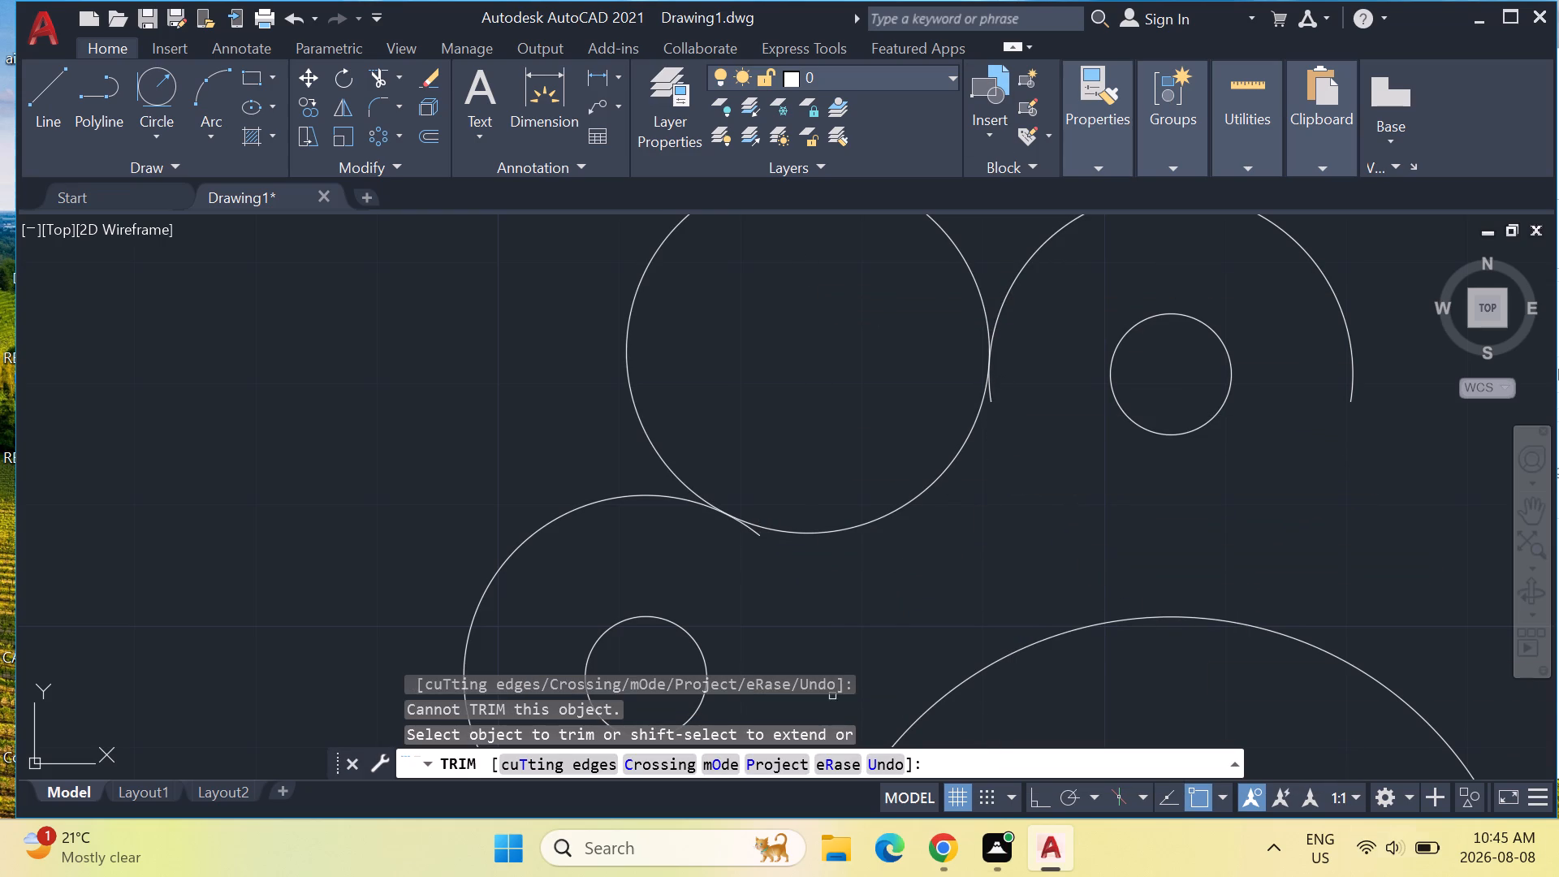
# Examine closely where the tangent circle meets the top lobe.
pyautogui.scroll(4, 962, 328)
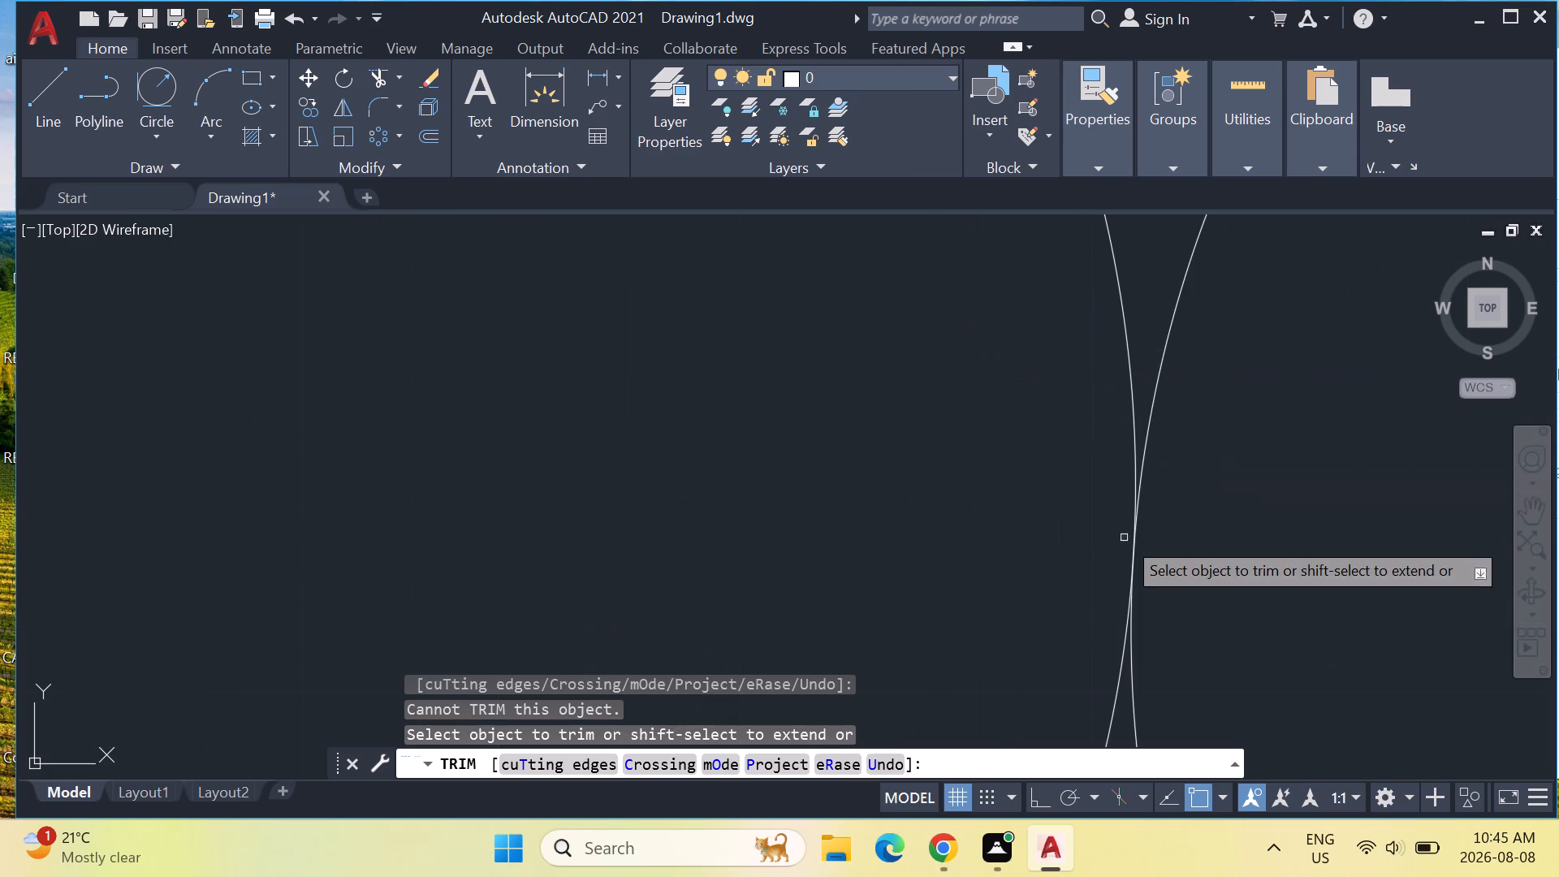
pyautogui.scroll(5, 1137, 609)
pyautogui.scroll(1, 1091, 269)
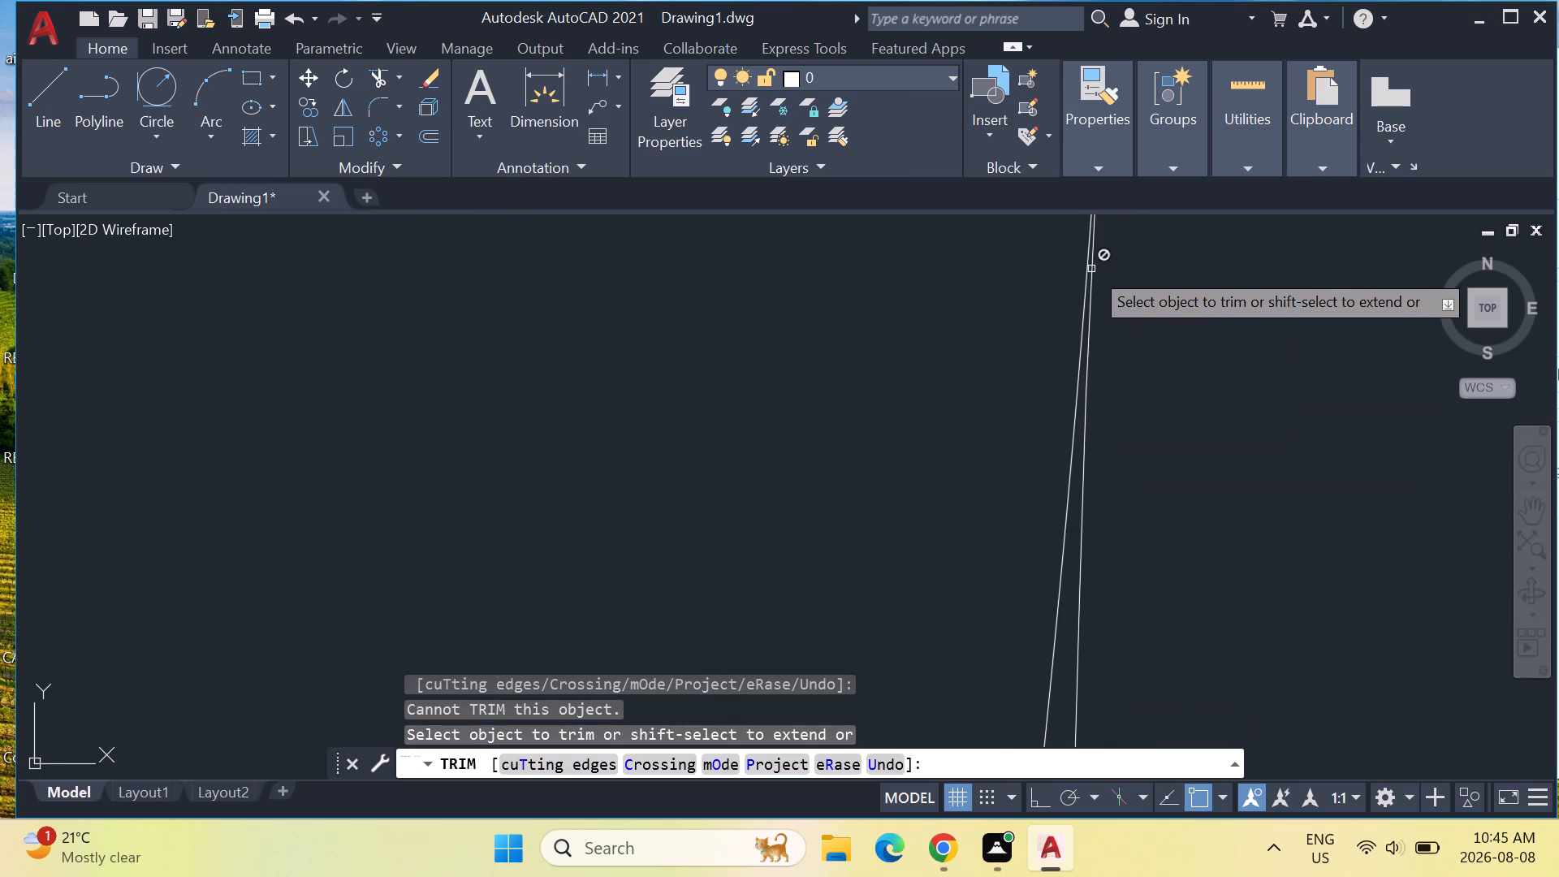
pyautogui.moveTo(1091, 269); pyautogui.dragTo(1061, 725, button='middle')
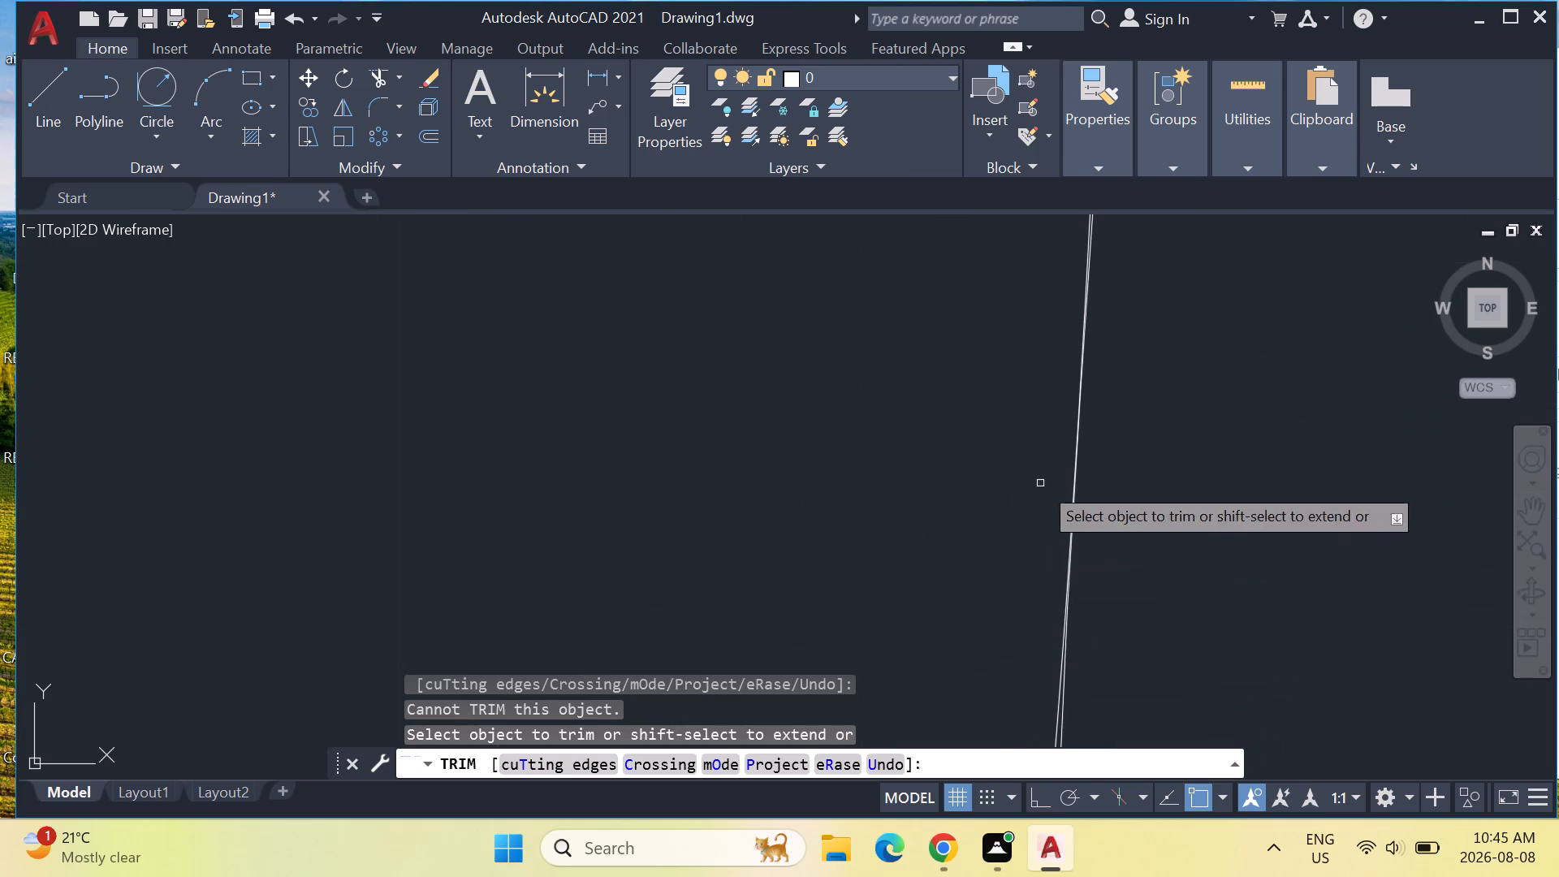
pyautogui.scroll(10, 1075, 469)
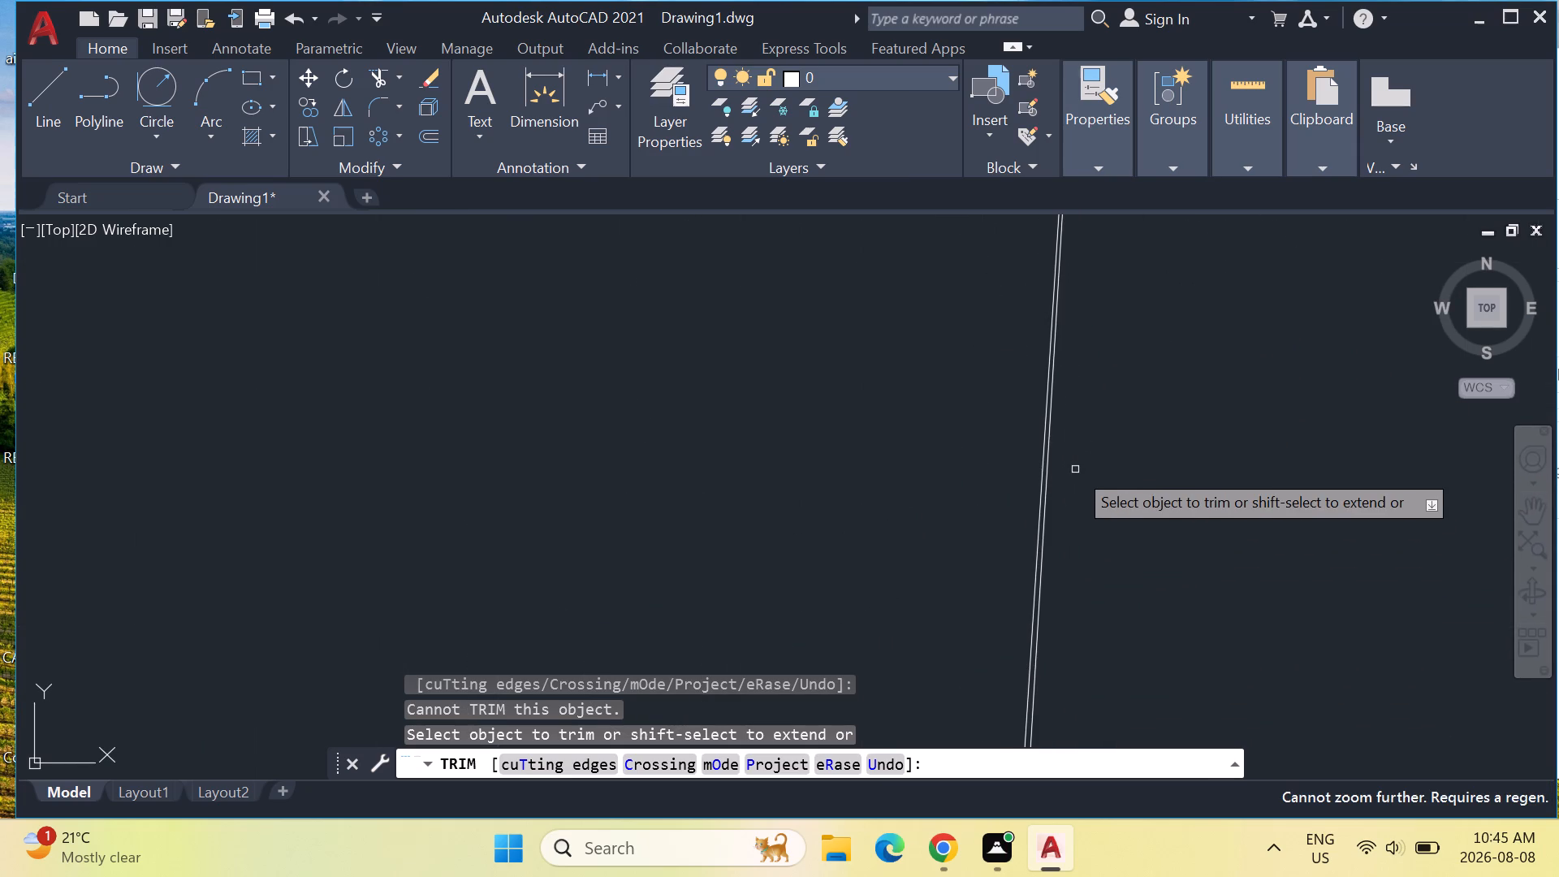
pyautogui.moveTo(1057, 413); pyautogui.dragTo(1119, 658, button='middle')
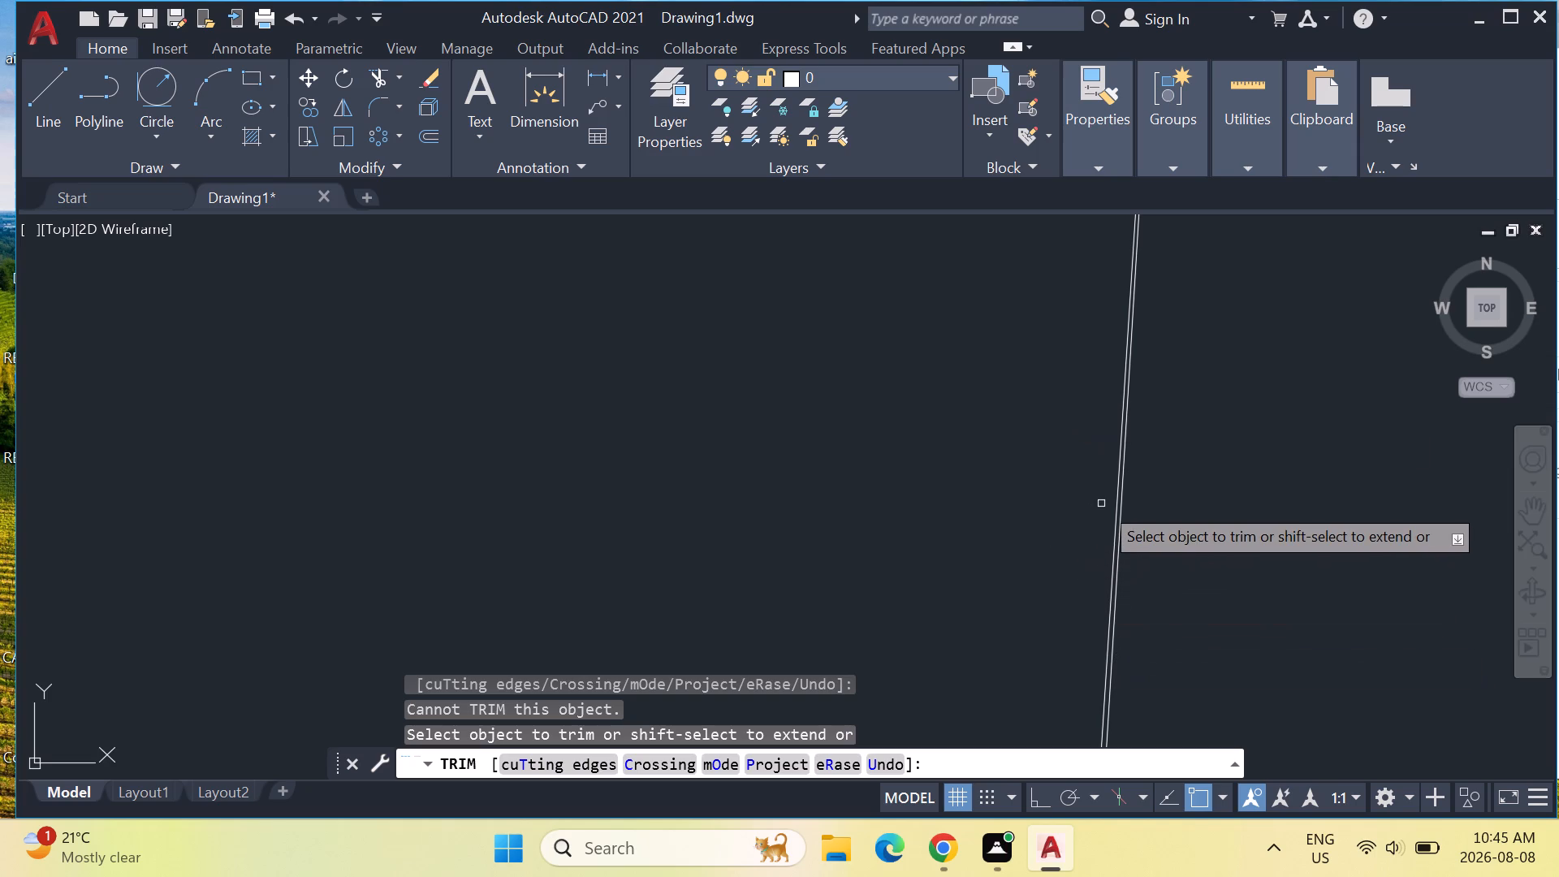
pyautogui.scroll(5, 1101, 503)
pyautogui.scroll(-15, 1113, 492)
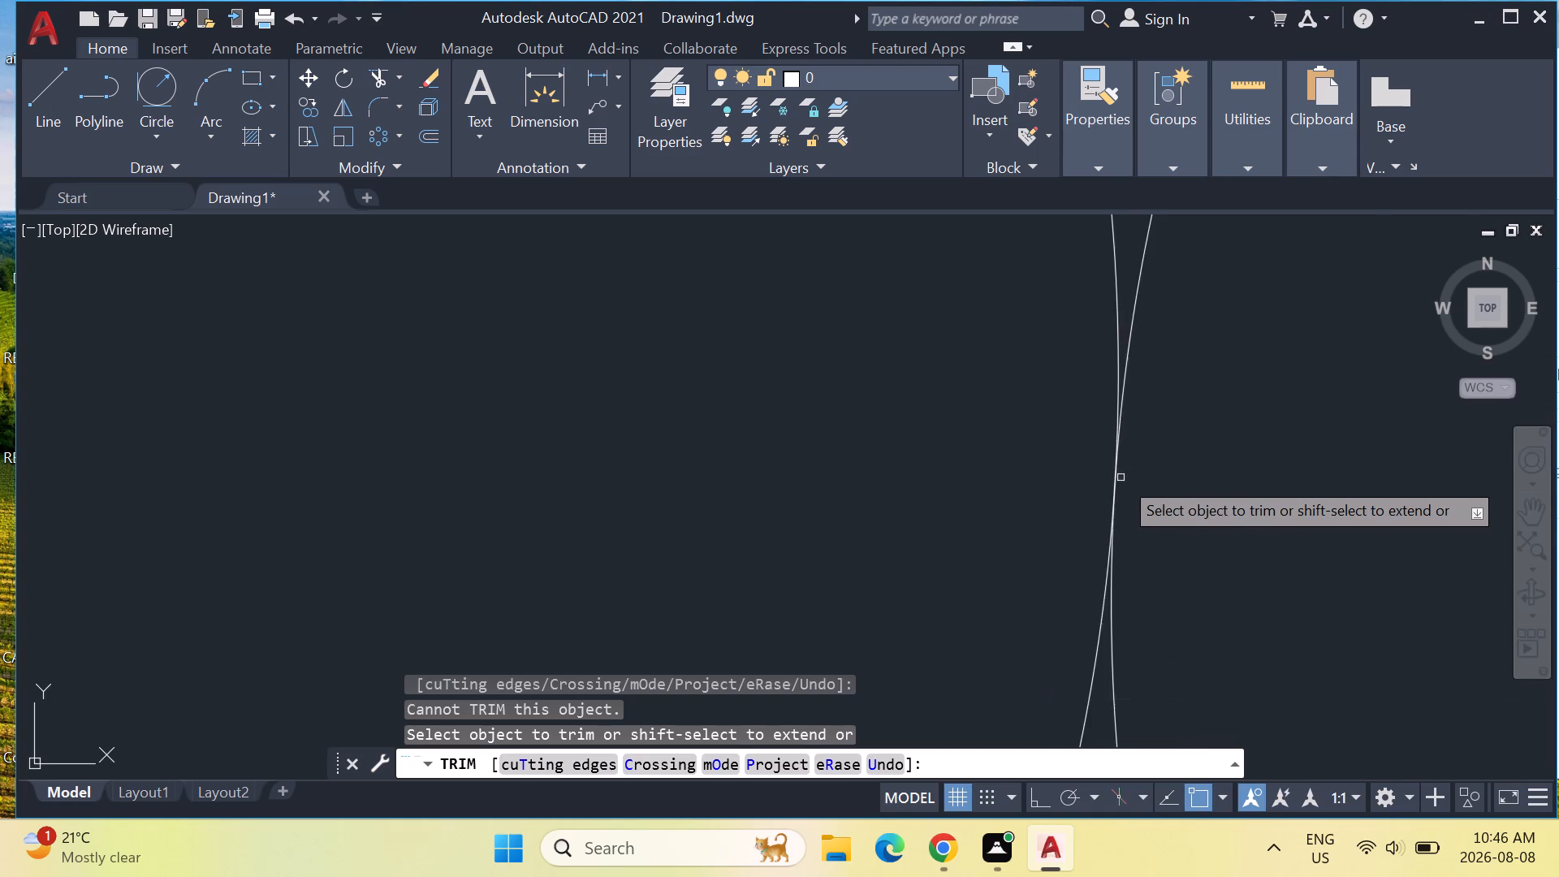
pyautogui.scroll(-3, 1121, 477)
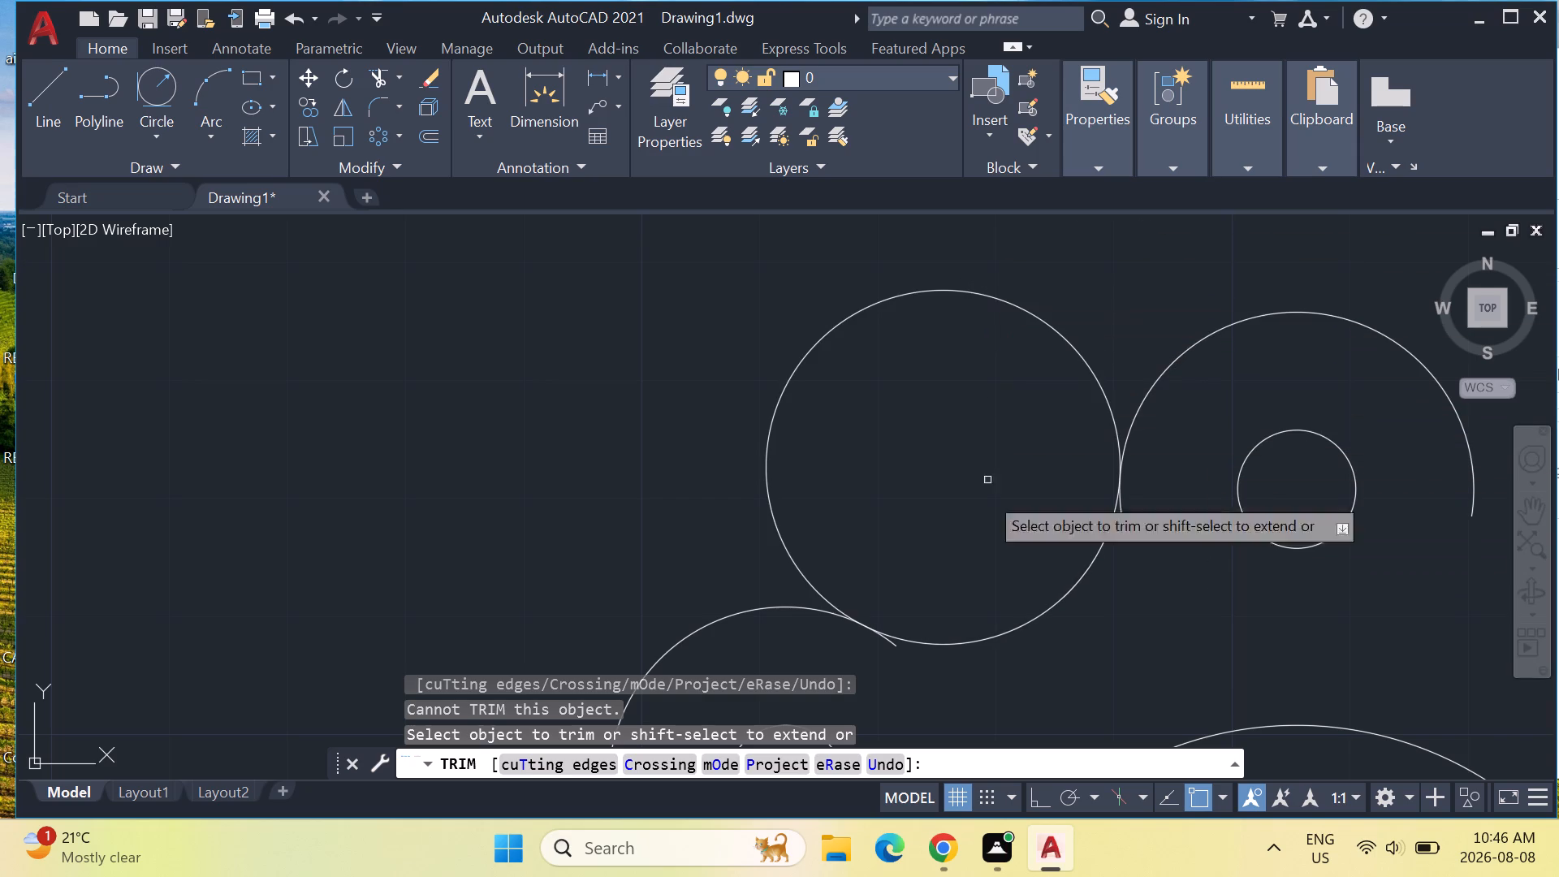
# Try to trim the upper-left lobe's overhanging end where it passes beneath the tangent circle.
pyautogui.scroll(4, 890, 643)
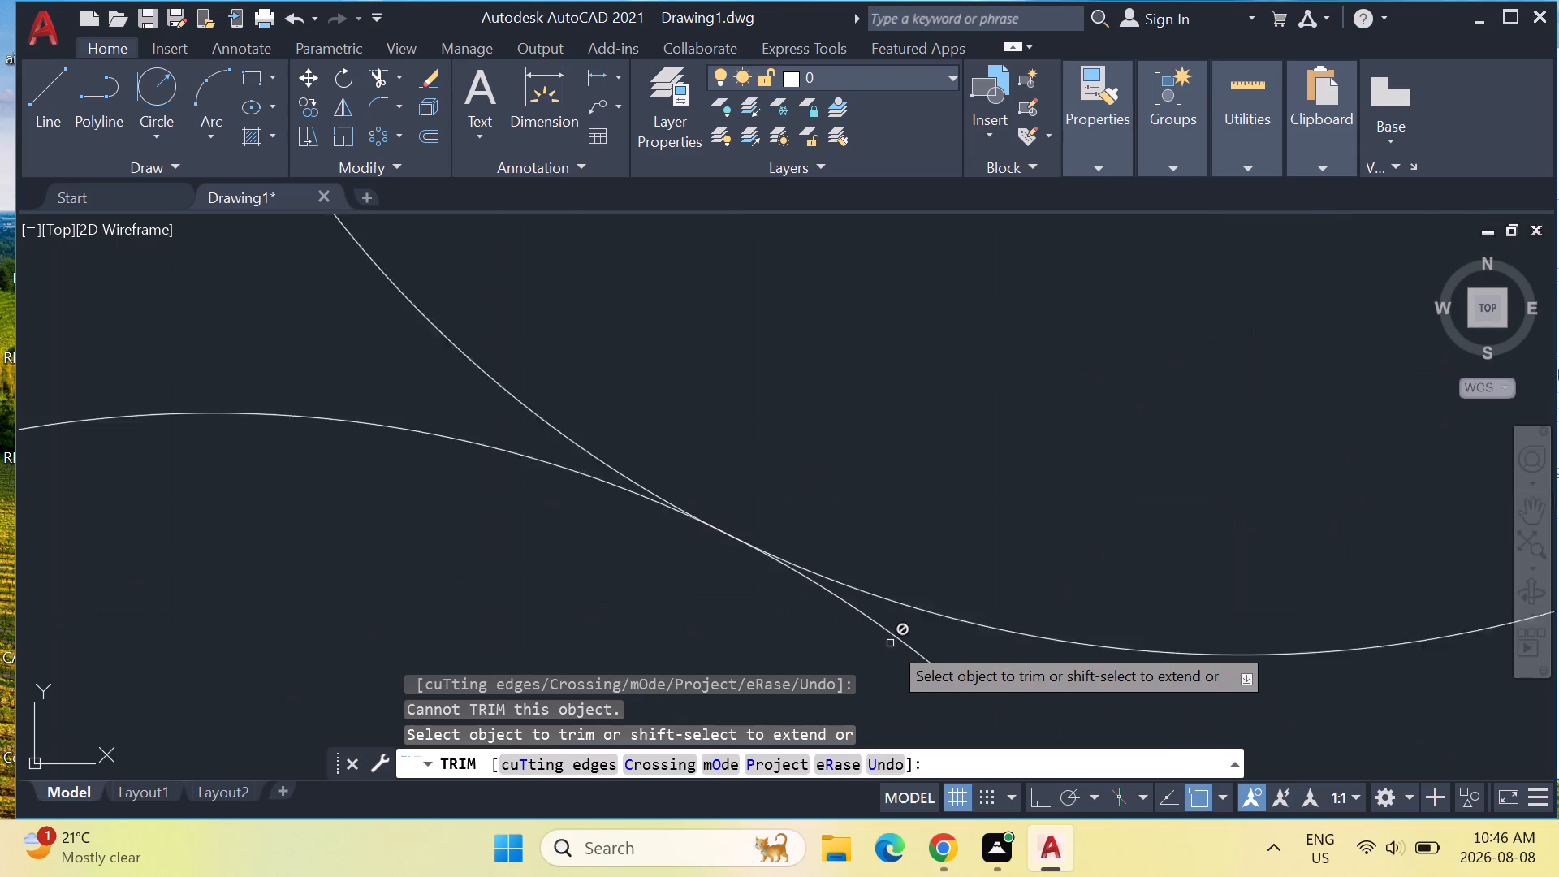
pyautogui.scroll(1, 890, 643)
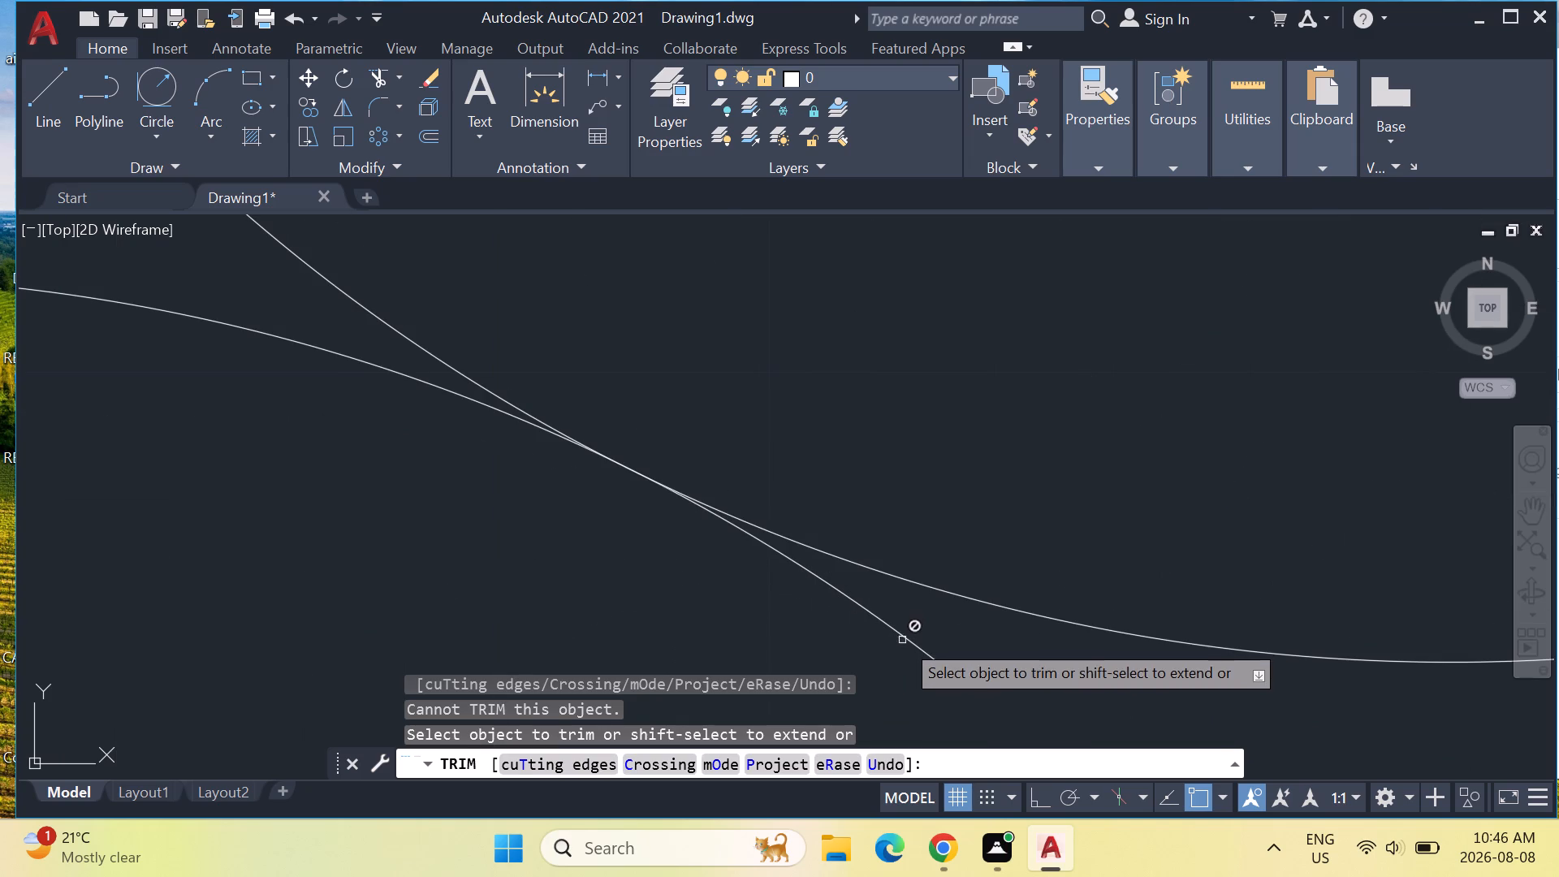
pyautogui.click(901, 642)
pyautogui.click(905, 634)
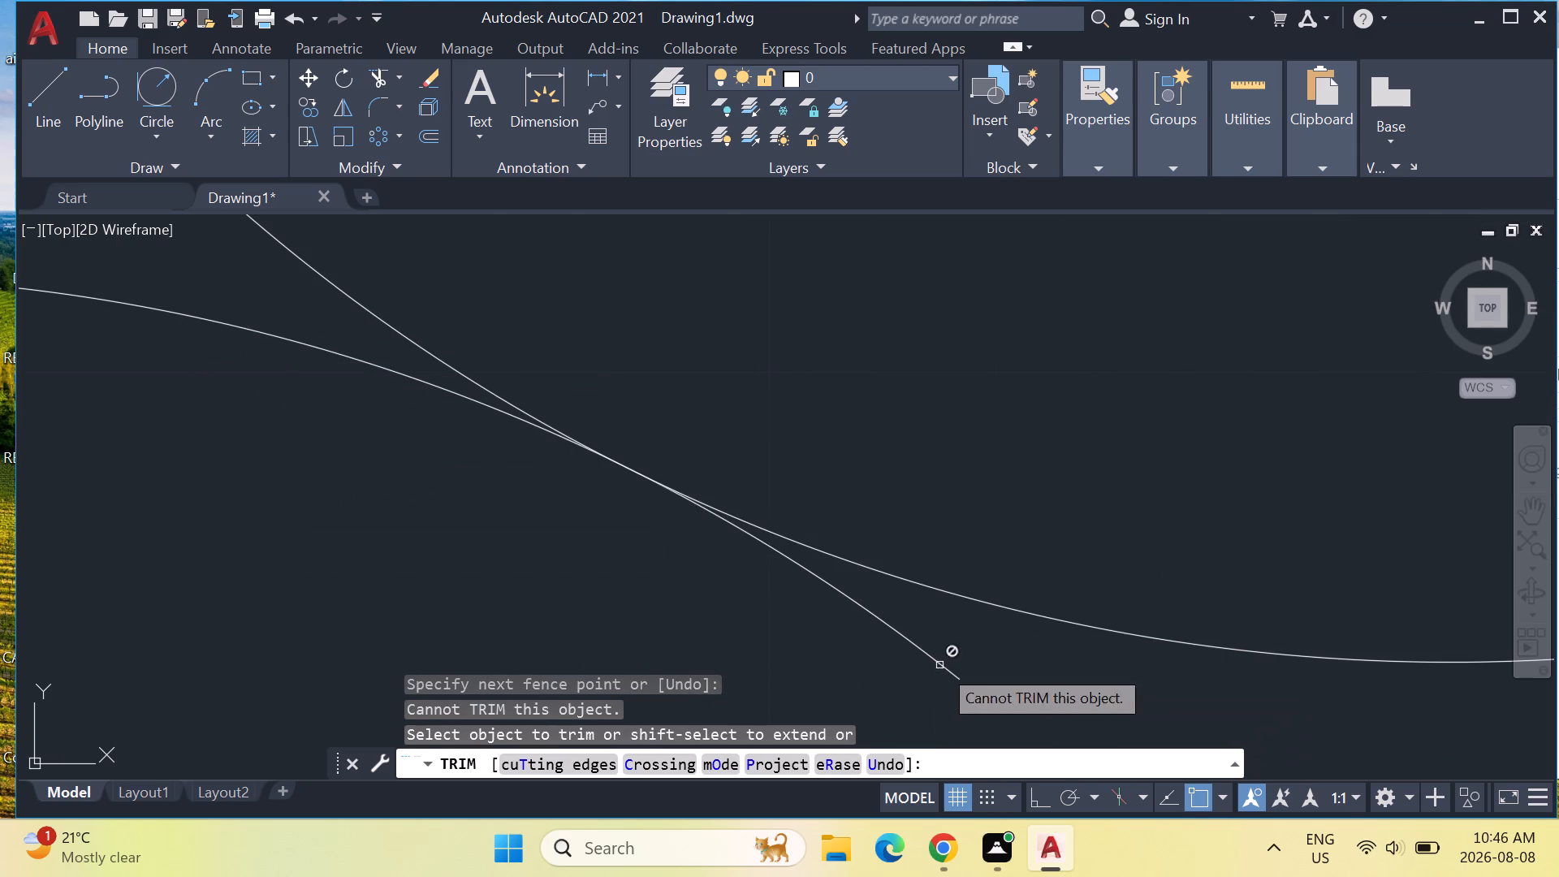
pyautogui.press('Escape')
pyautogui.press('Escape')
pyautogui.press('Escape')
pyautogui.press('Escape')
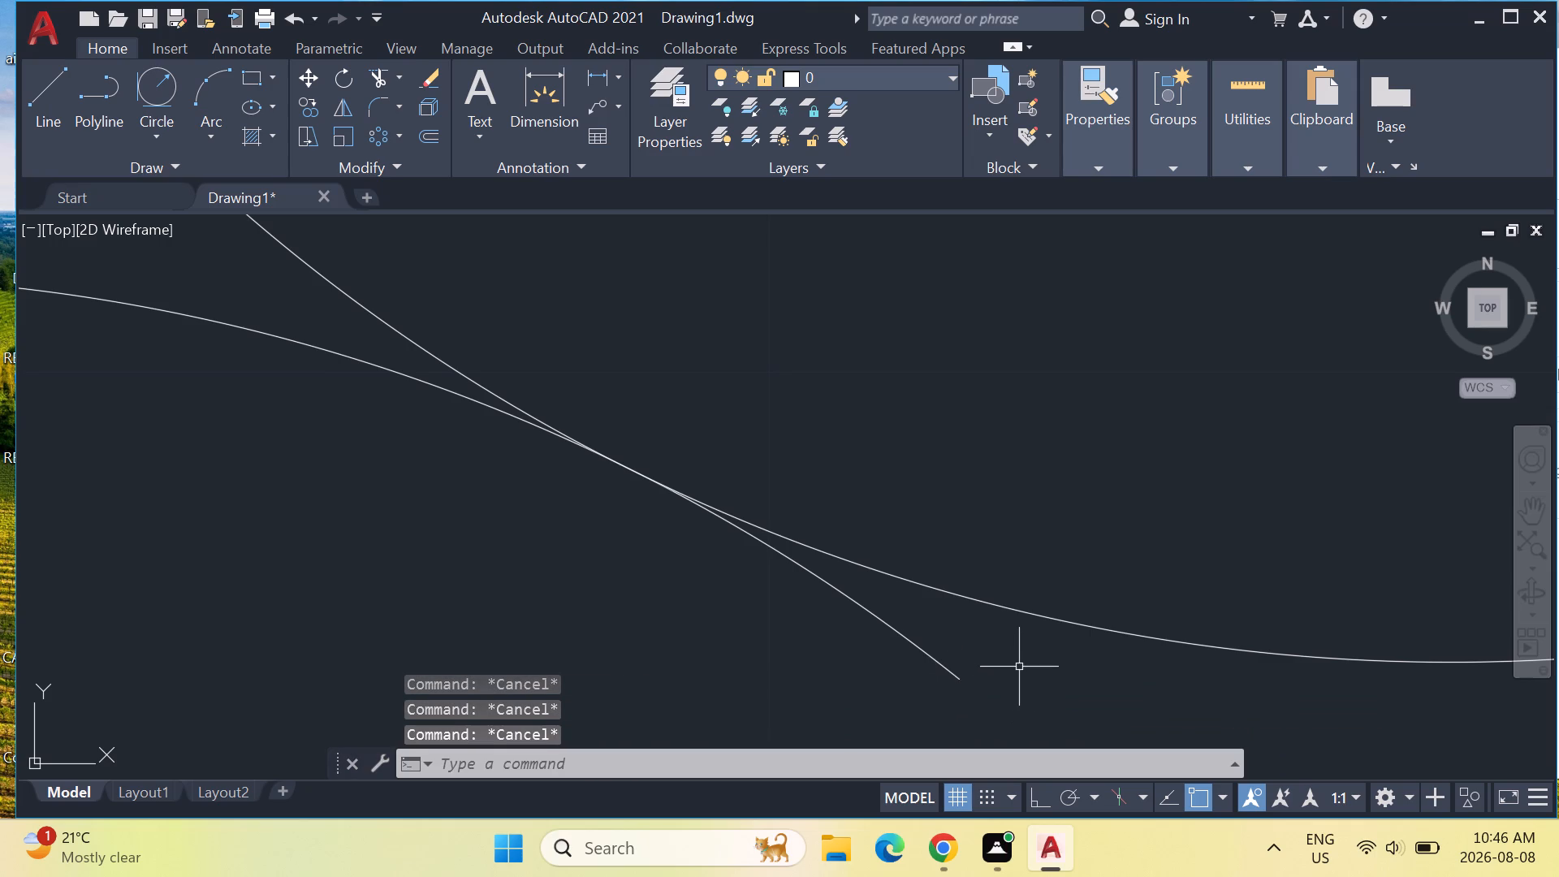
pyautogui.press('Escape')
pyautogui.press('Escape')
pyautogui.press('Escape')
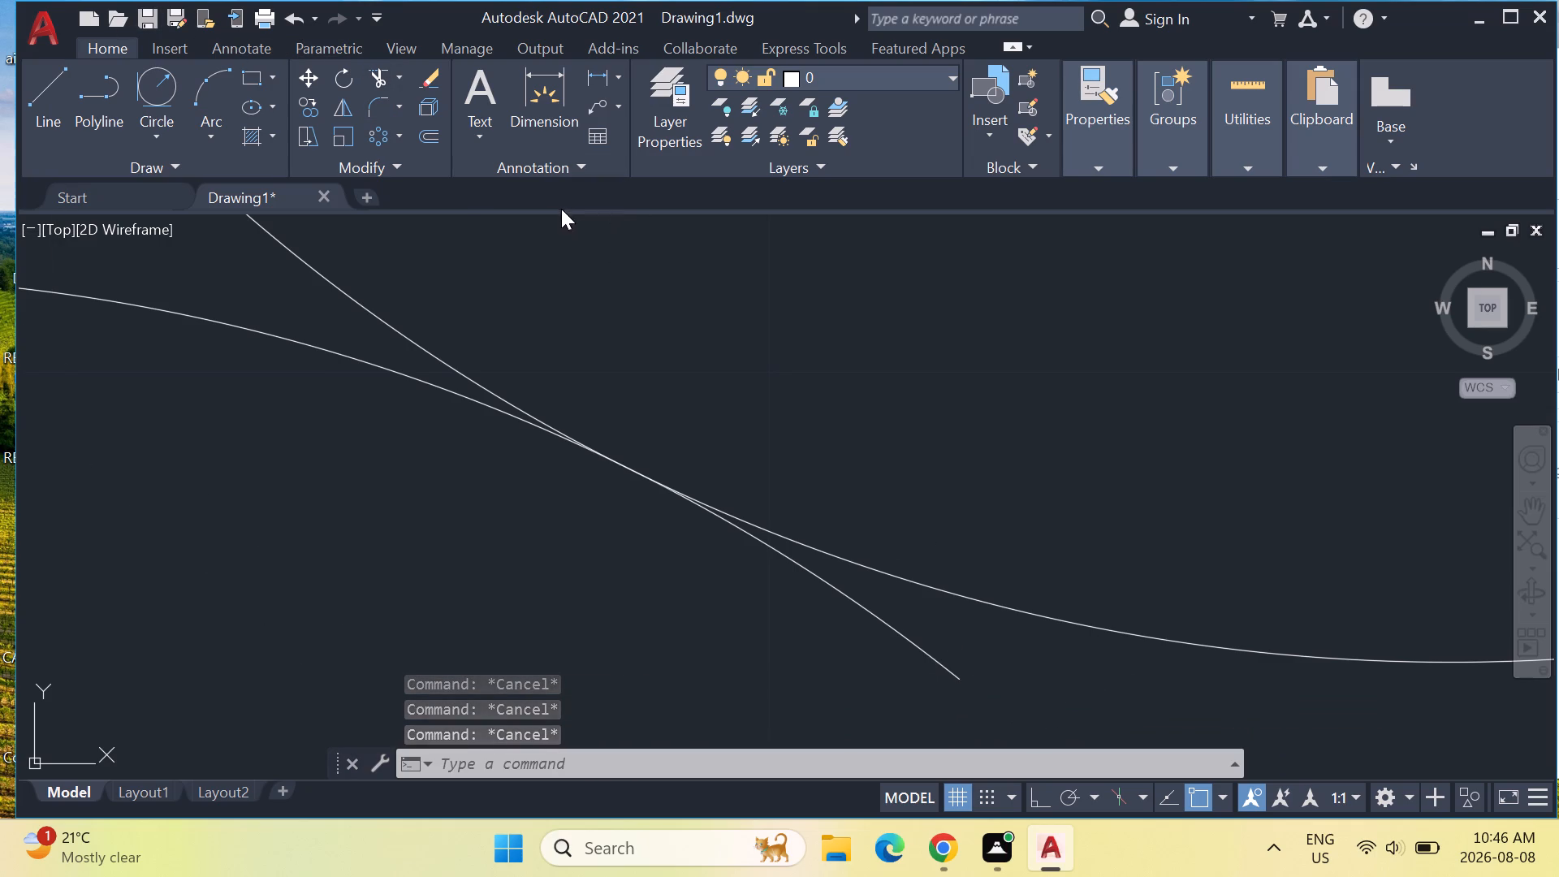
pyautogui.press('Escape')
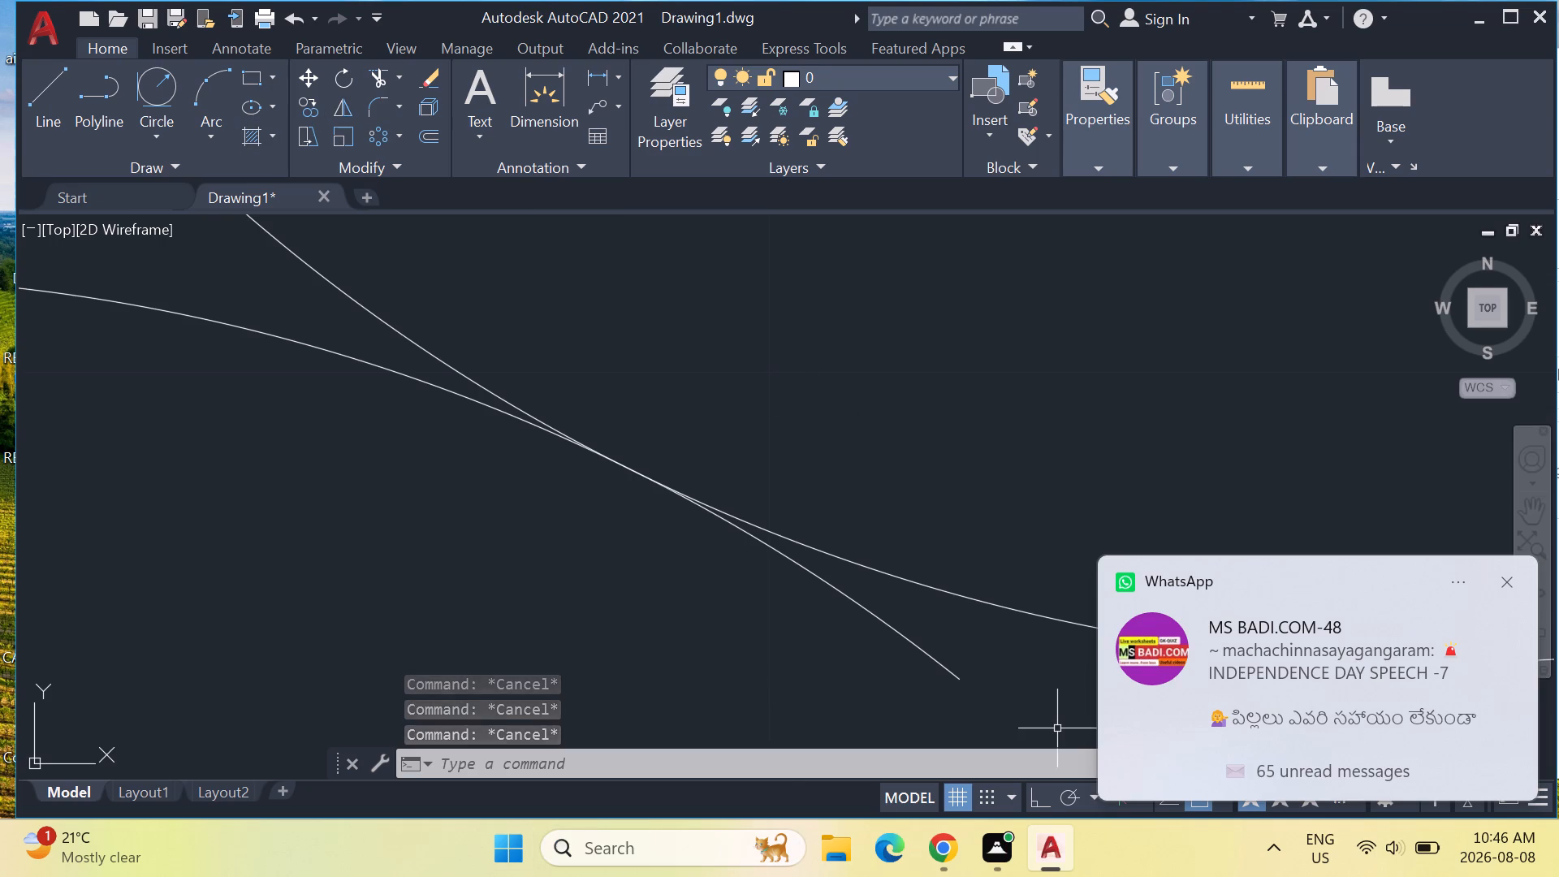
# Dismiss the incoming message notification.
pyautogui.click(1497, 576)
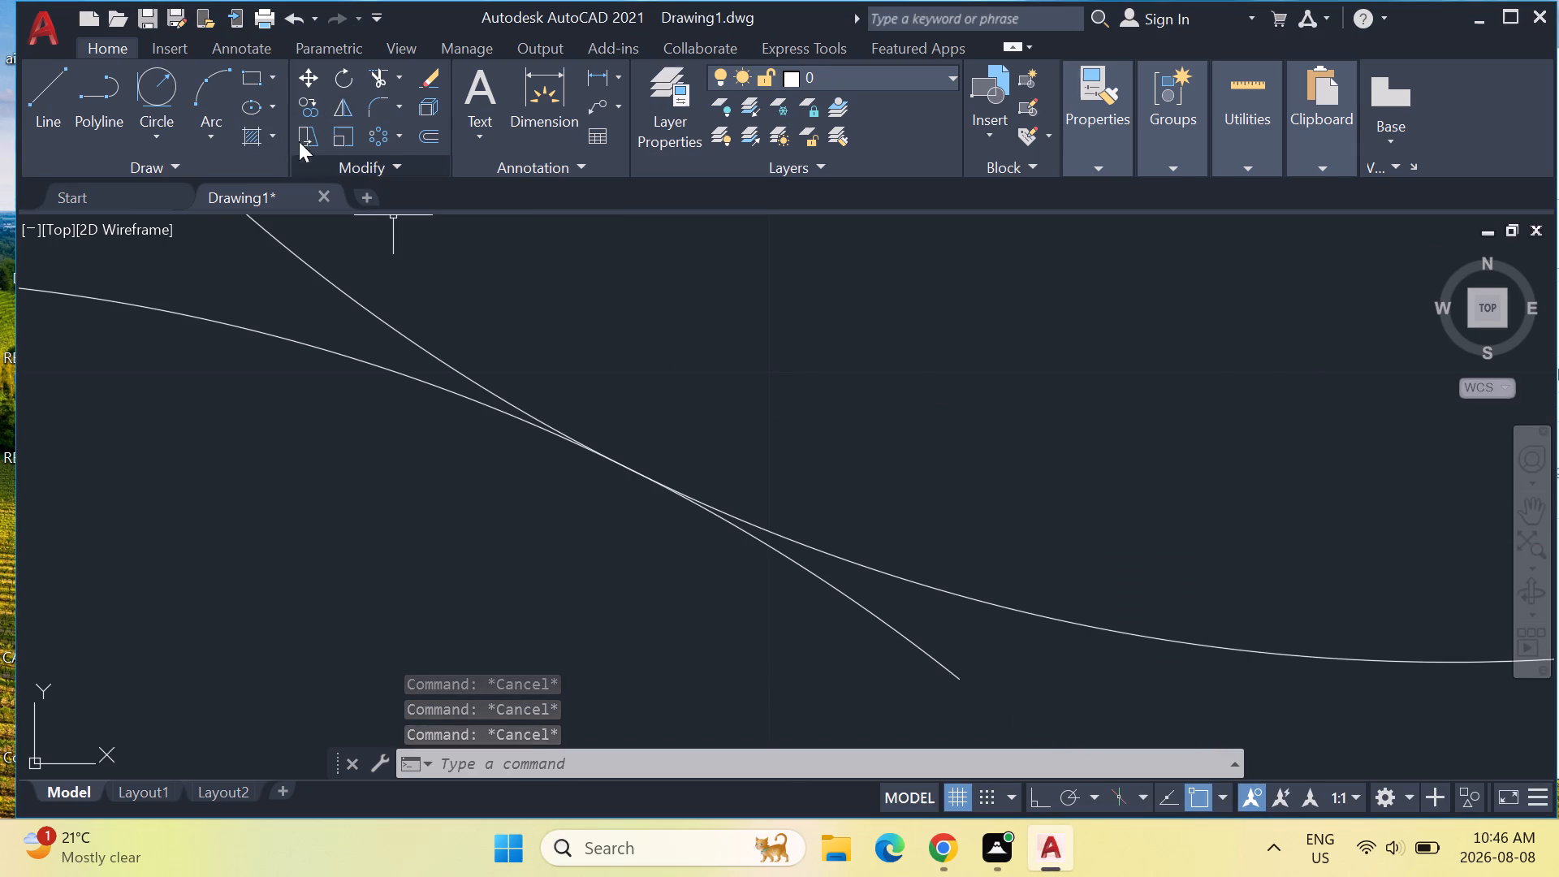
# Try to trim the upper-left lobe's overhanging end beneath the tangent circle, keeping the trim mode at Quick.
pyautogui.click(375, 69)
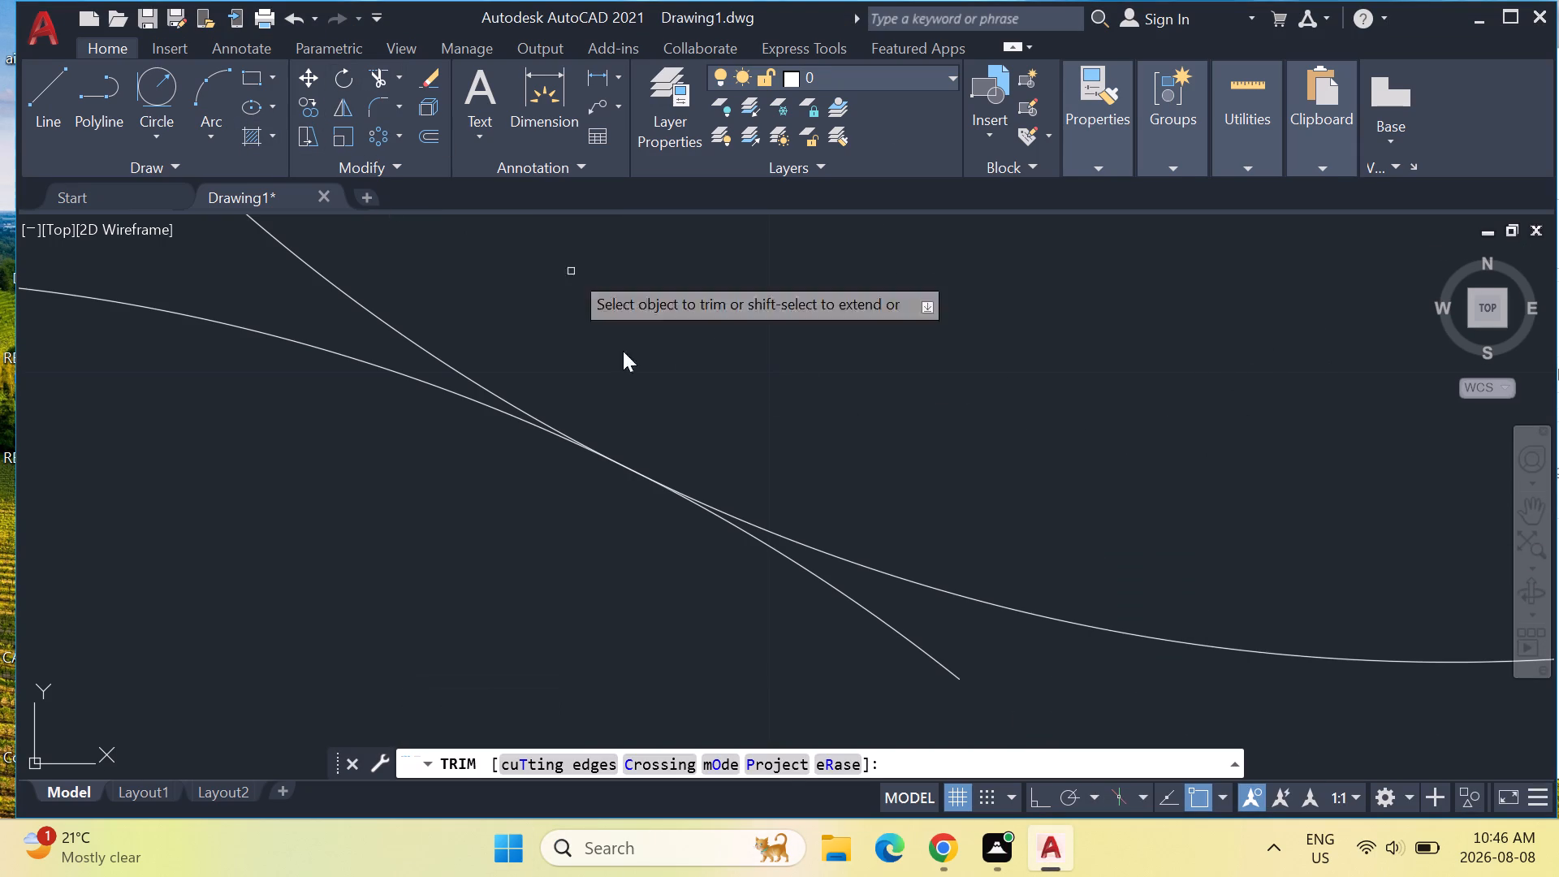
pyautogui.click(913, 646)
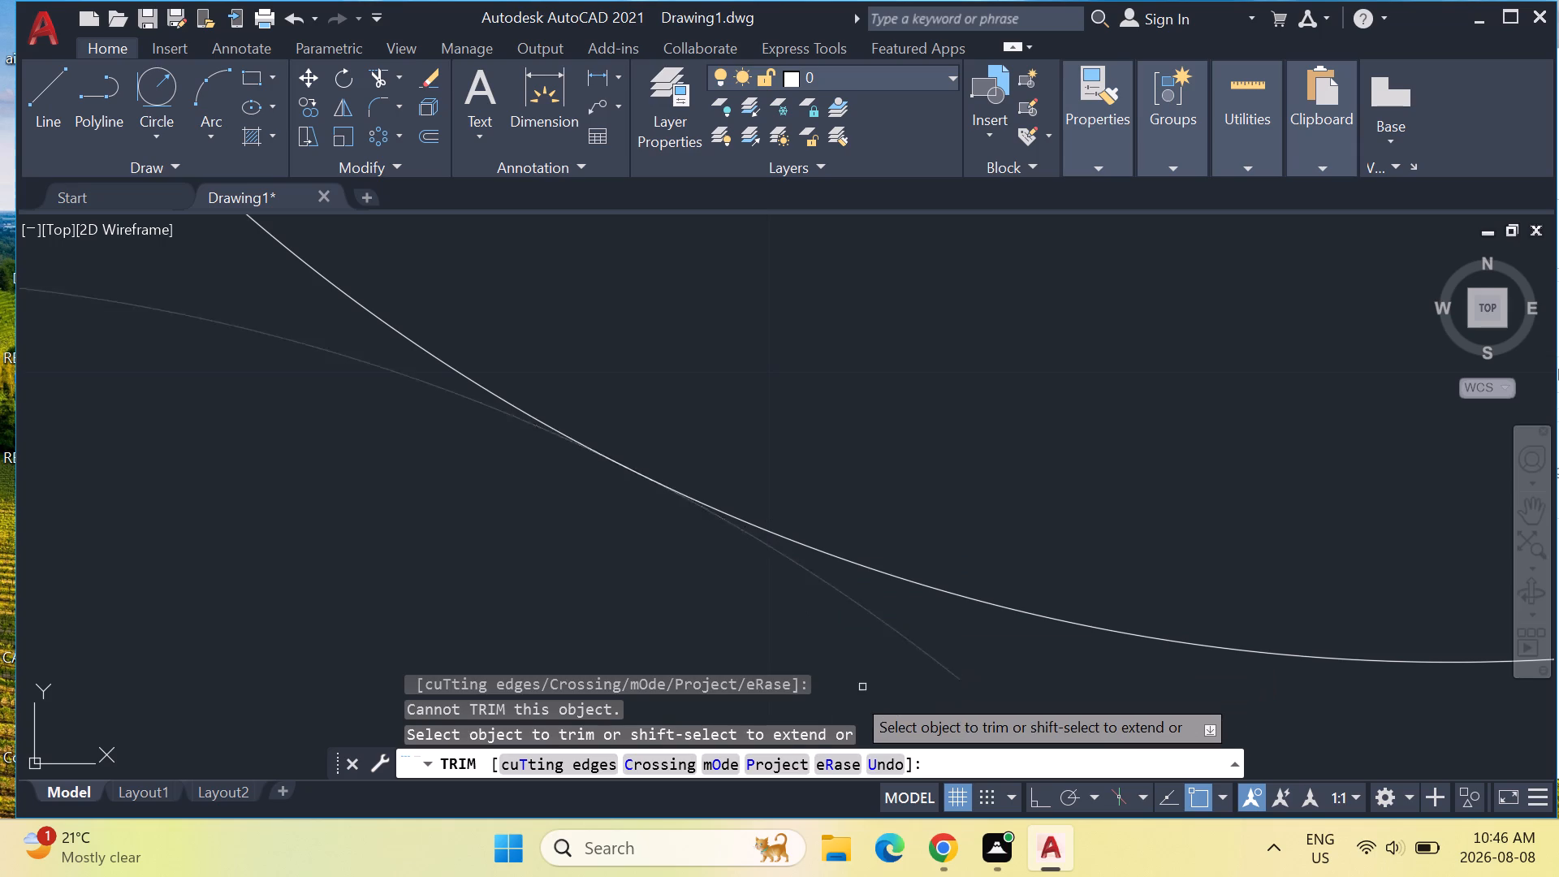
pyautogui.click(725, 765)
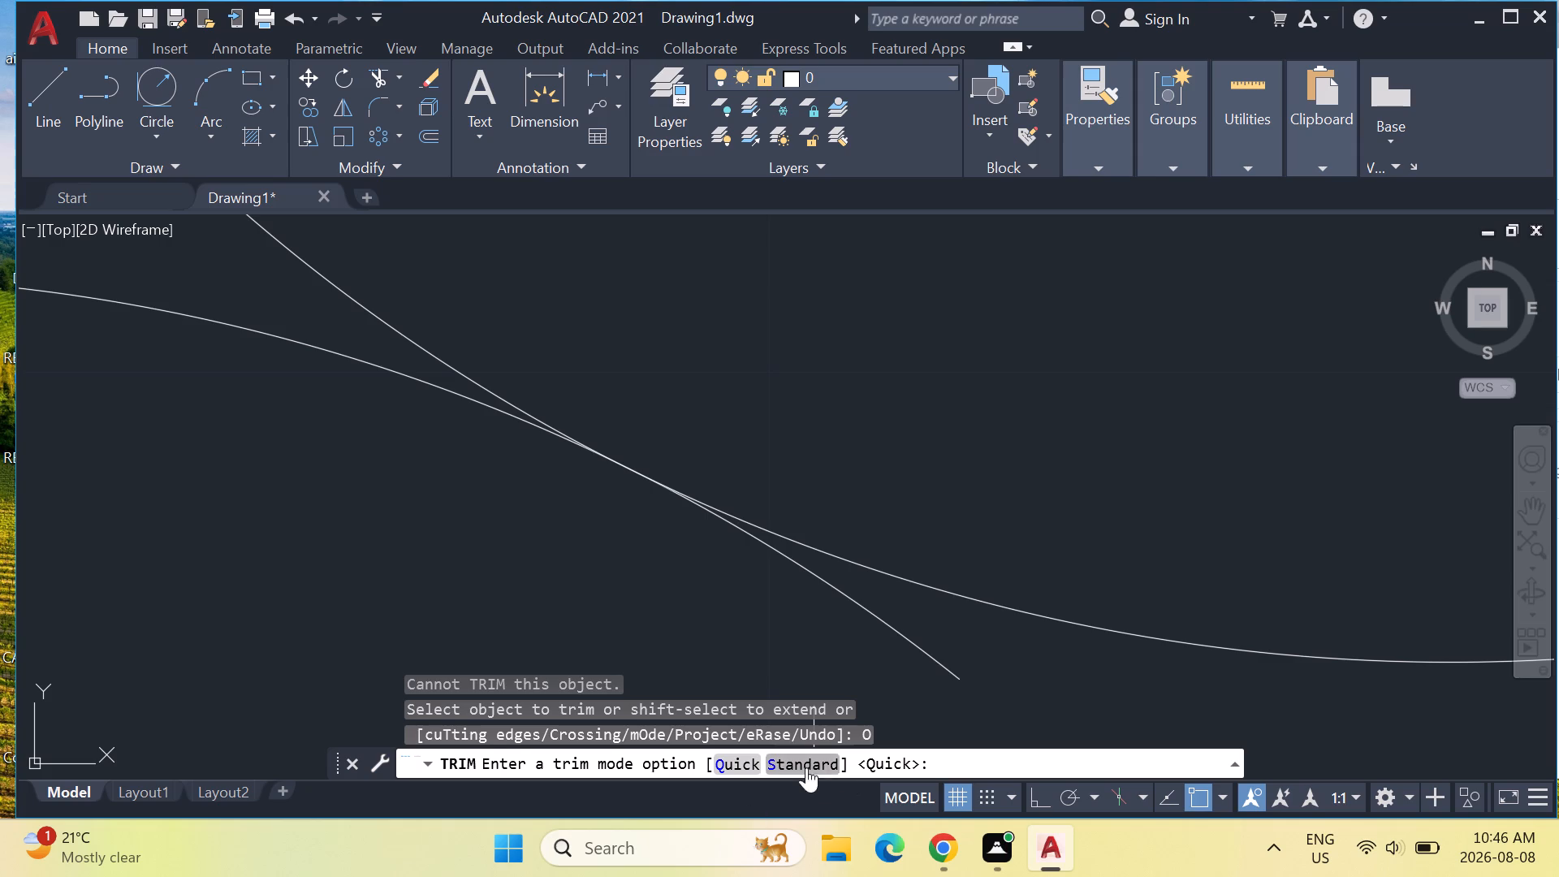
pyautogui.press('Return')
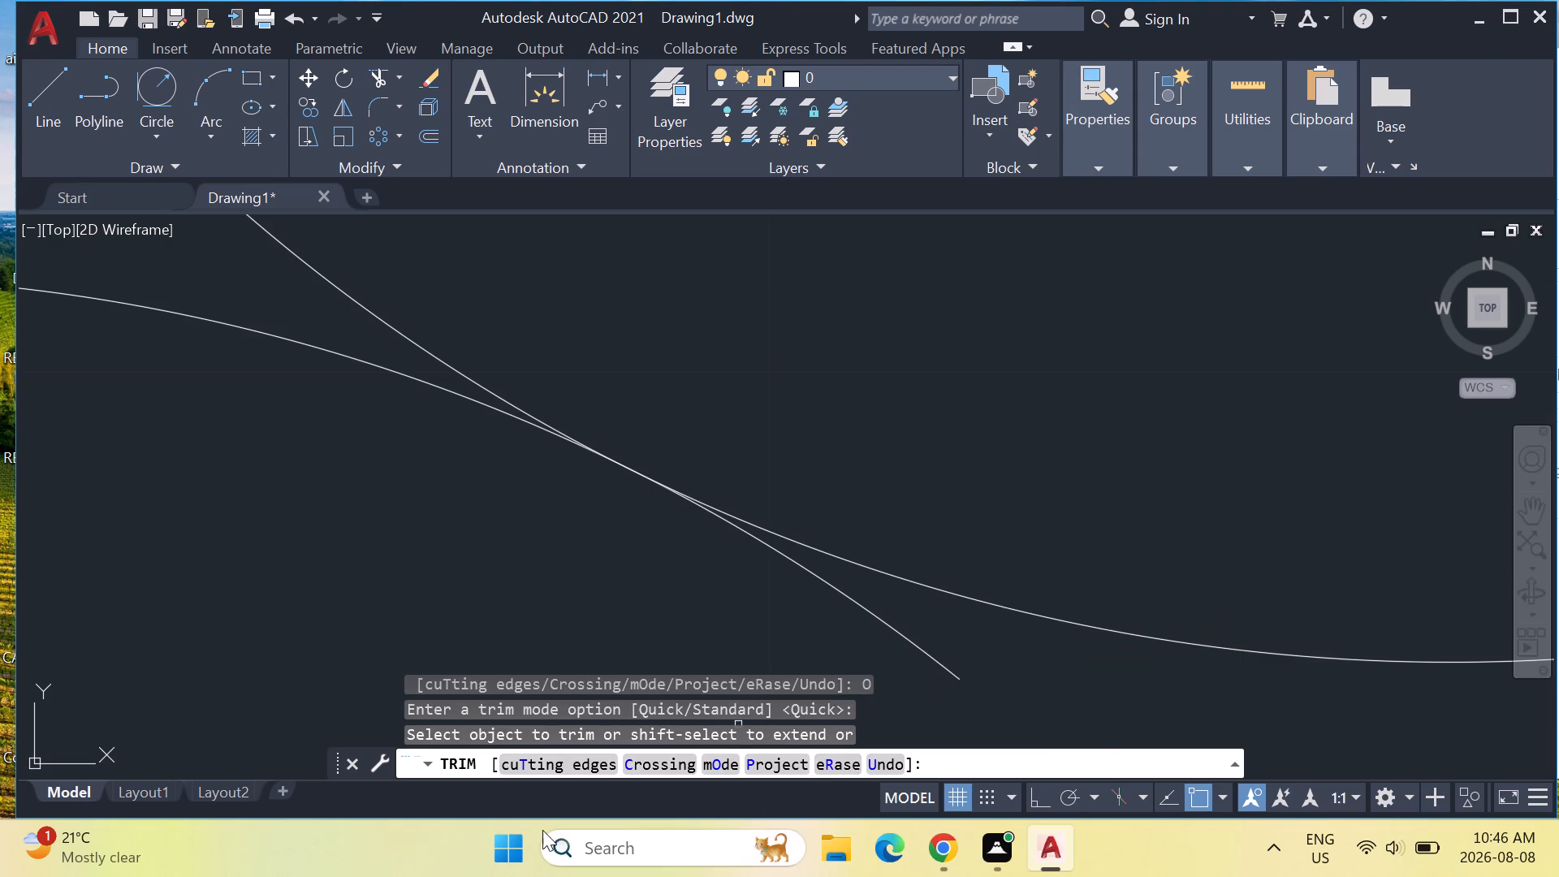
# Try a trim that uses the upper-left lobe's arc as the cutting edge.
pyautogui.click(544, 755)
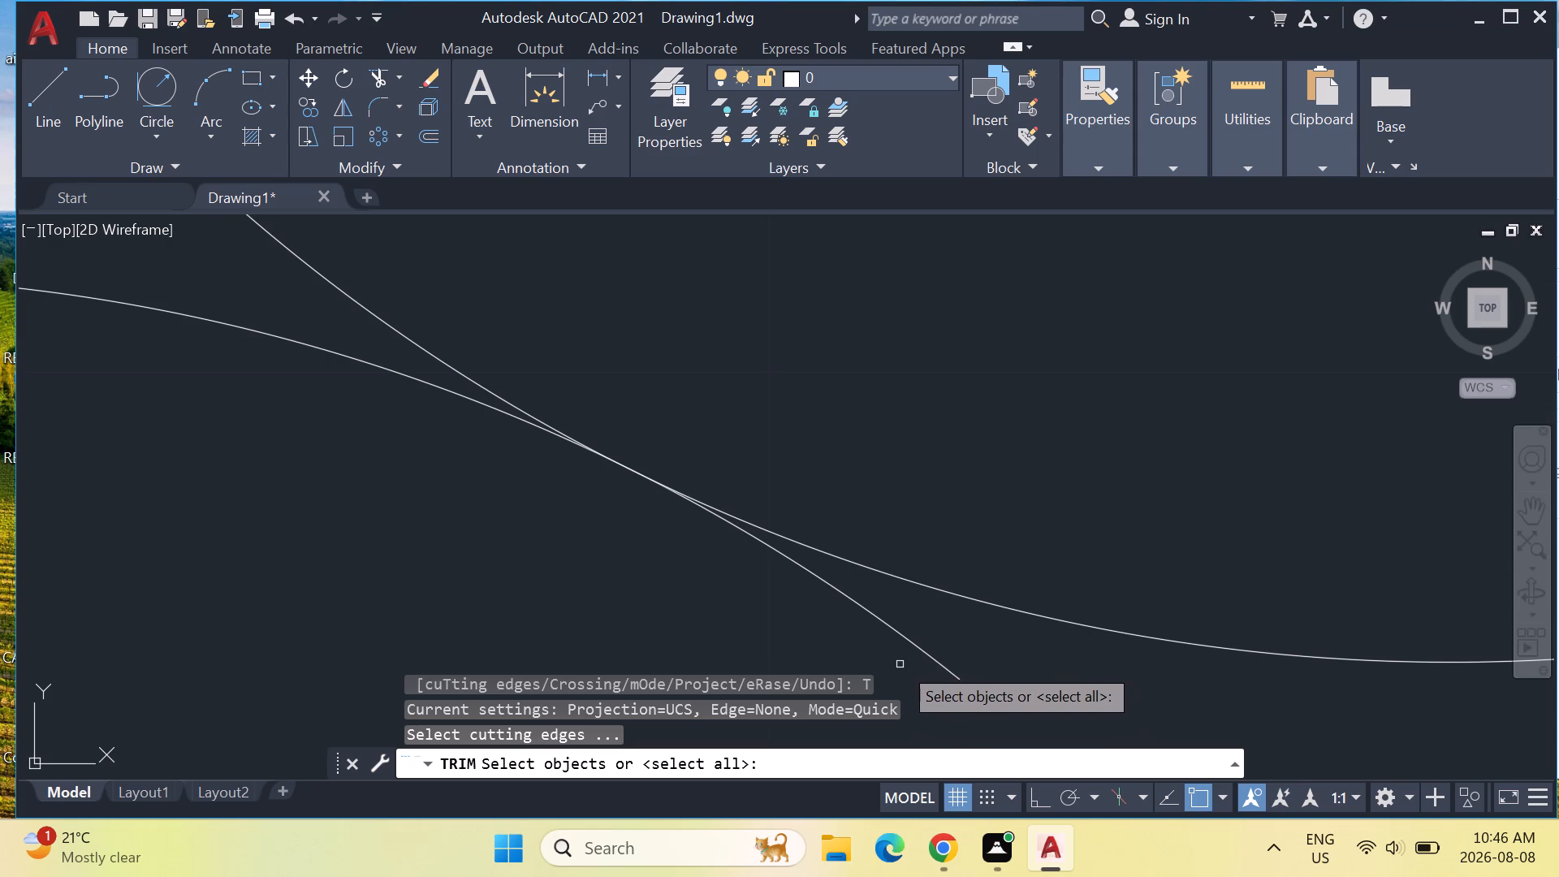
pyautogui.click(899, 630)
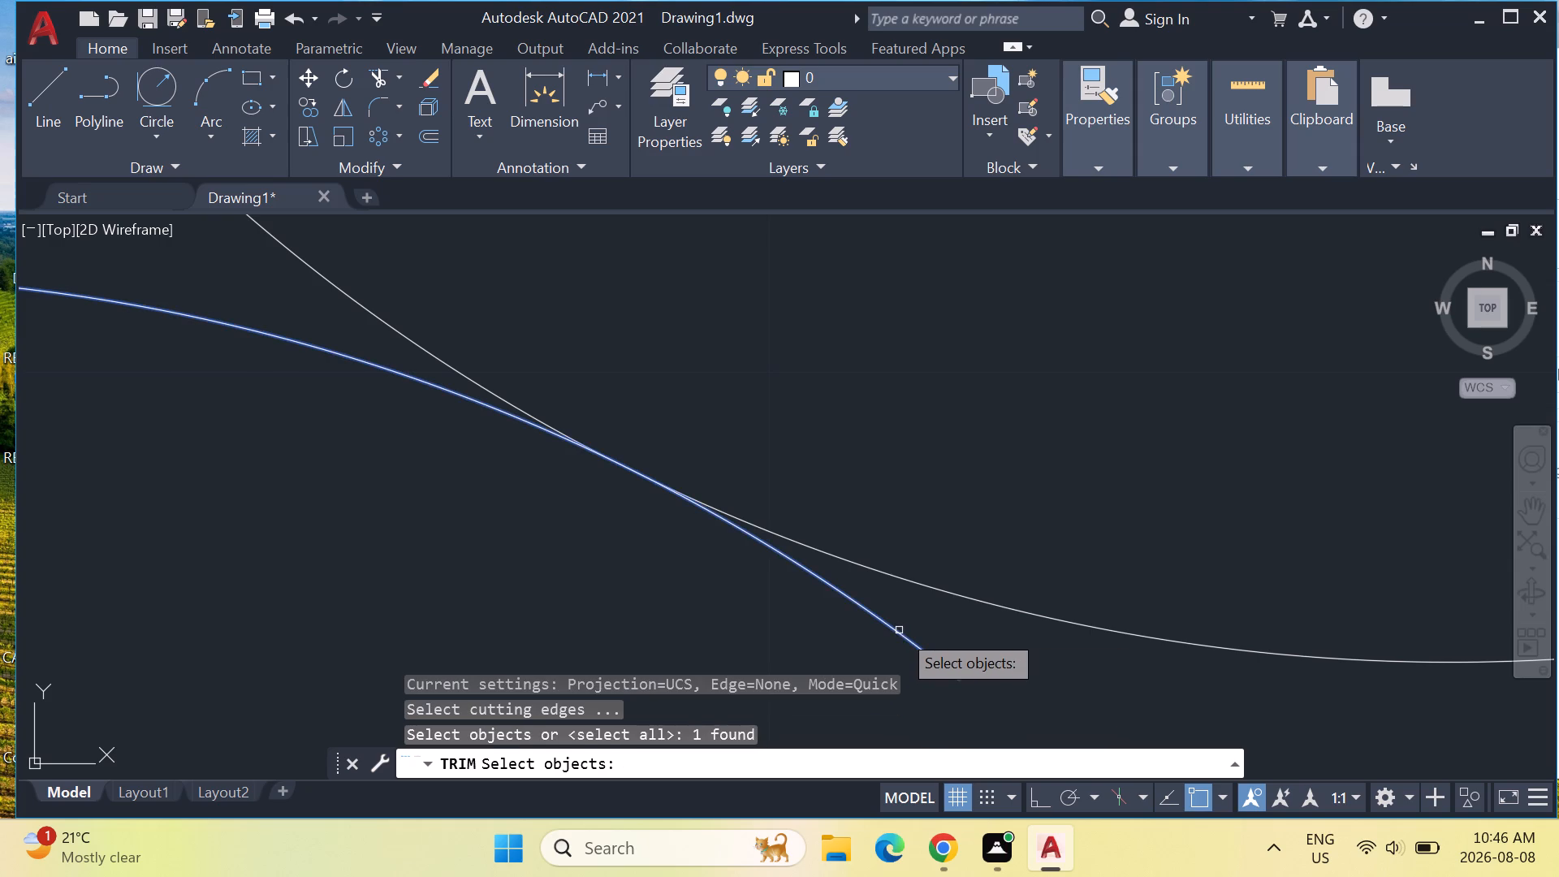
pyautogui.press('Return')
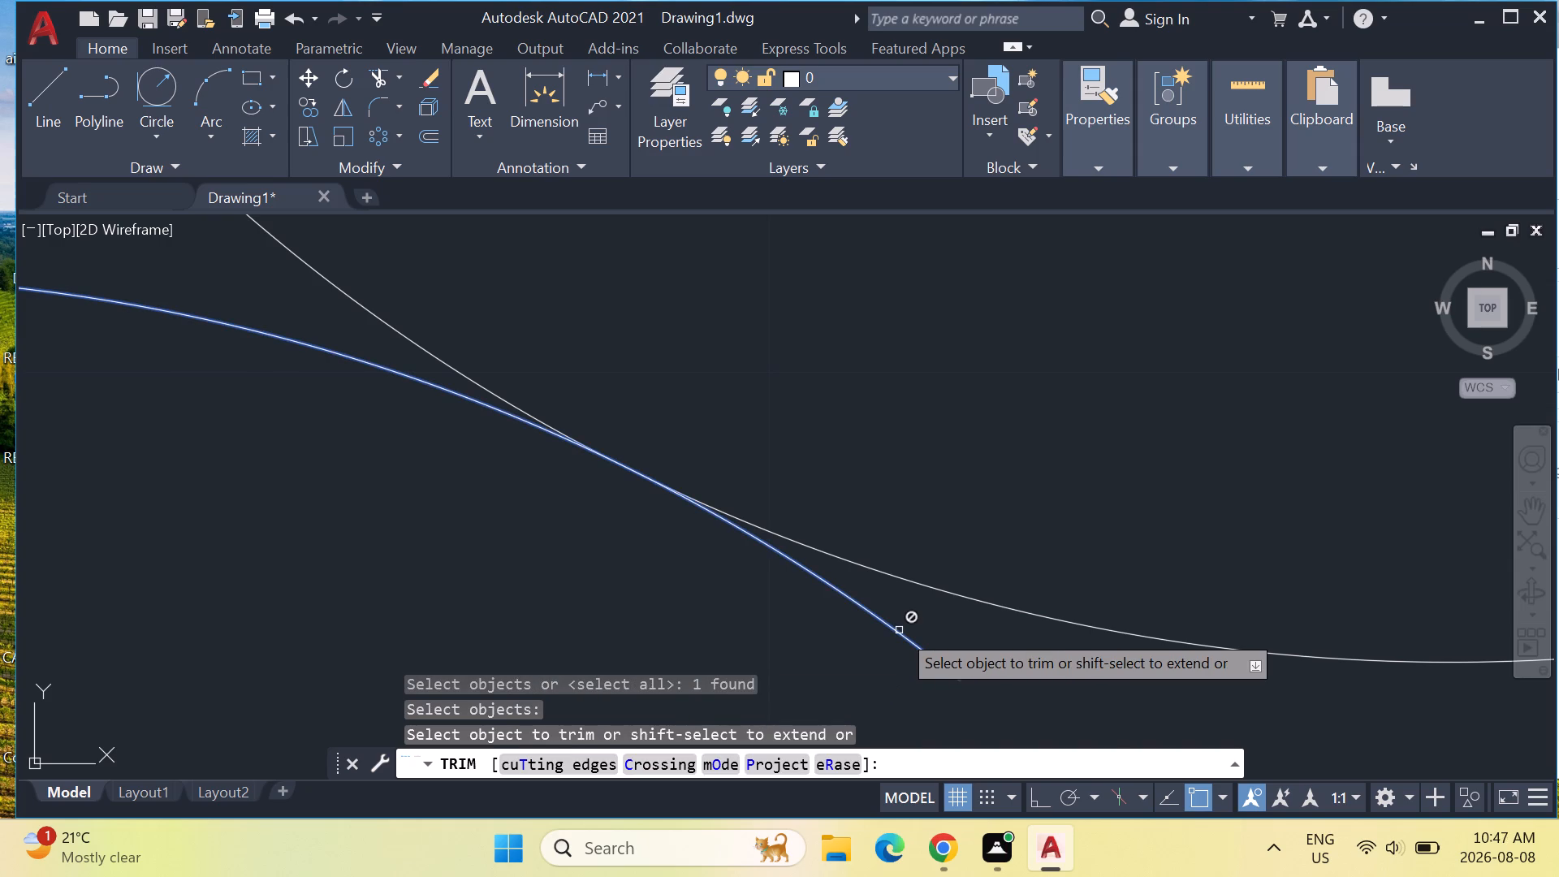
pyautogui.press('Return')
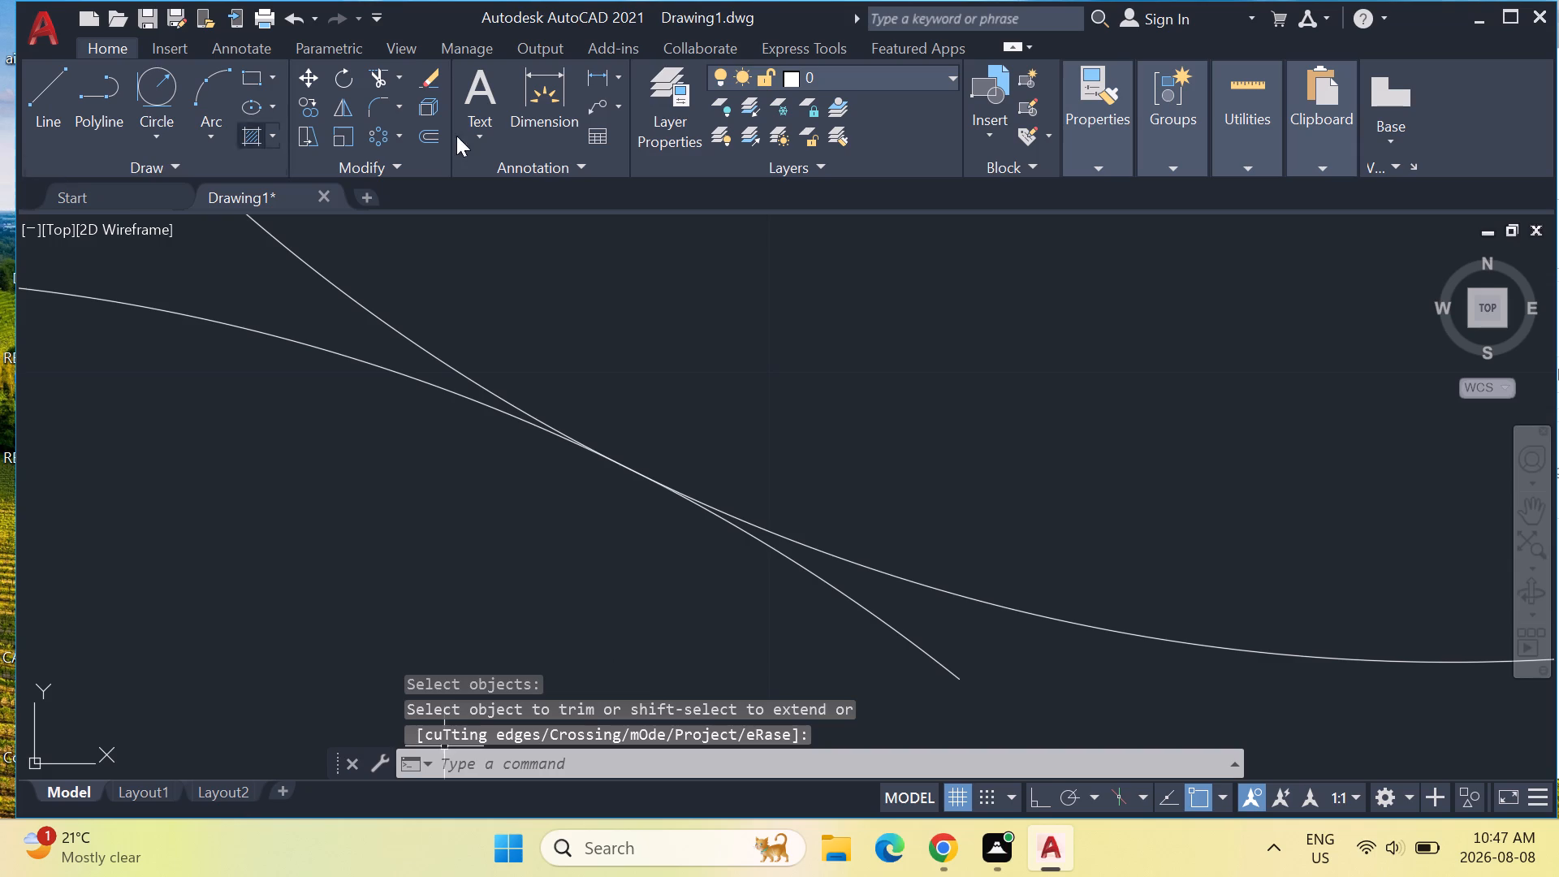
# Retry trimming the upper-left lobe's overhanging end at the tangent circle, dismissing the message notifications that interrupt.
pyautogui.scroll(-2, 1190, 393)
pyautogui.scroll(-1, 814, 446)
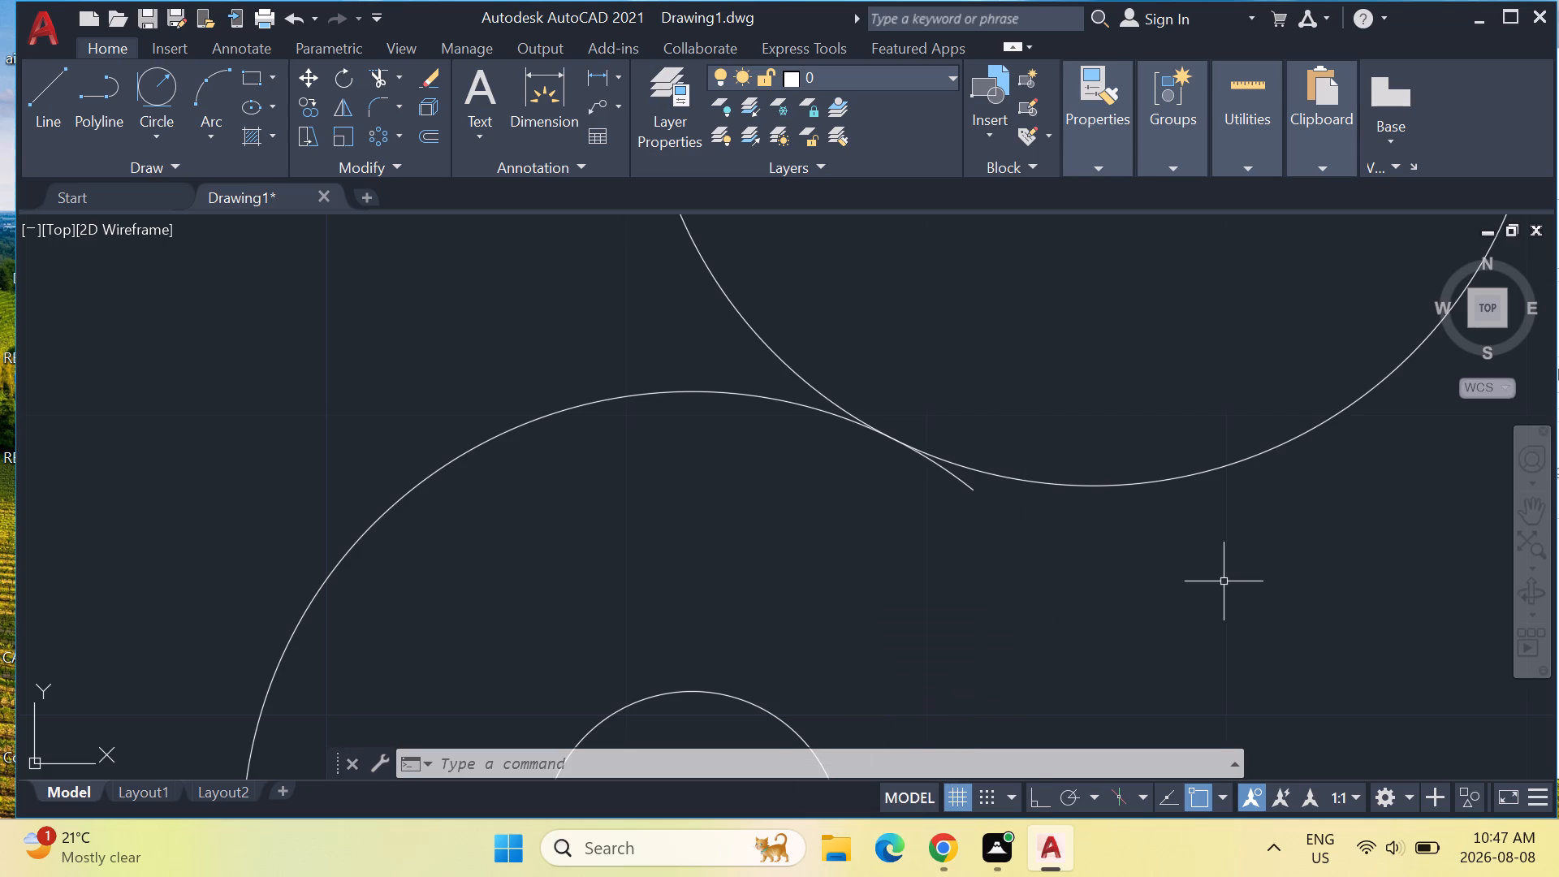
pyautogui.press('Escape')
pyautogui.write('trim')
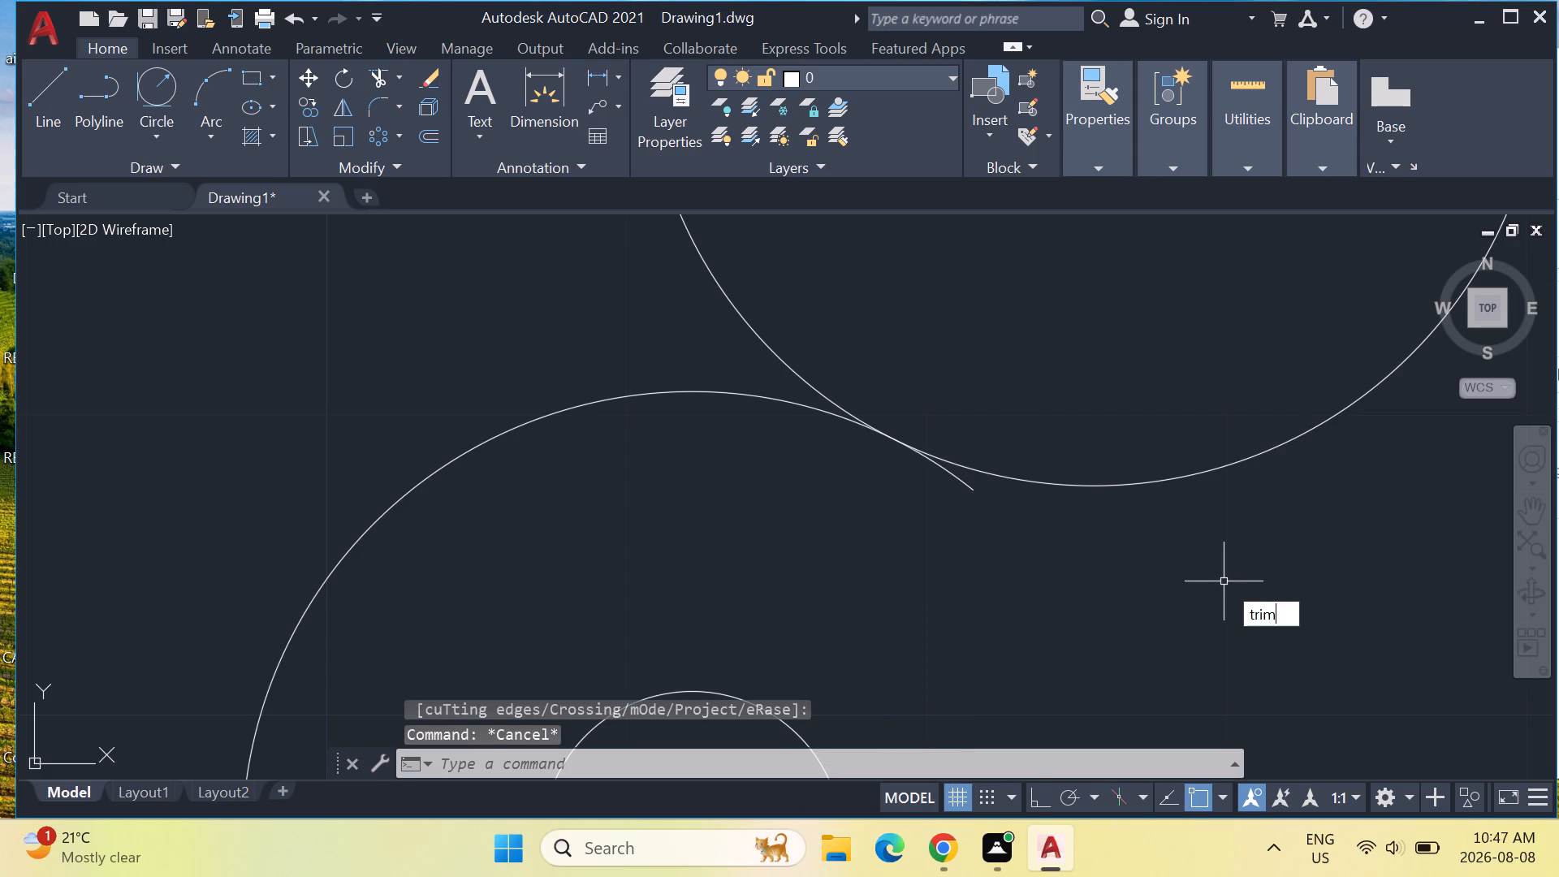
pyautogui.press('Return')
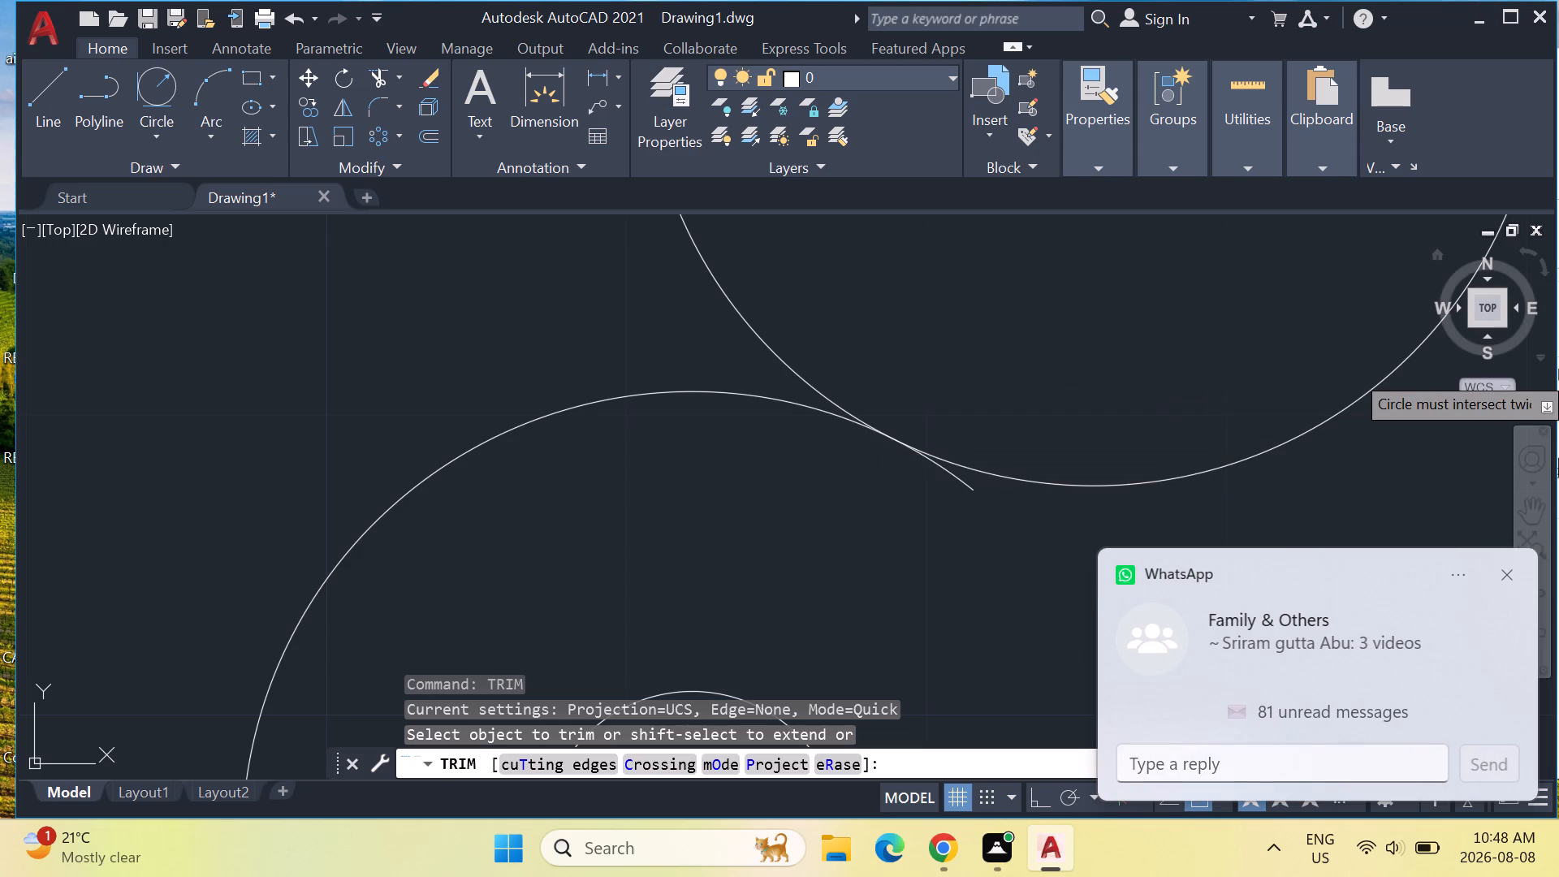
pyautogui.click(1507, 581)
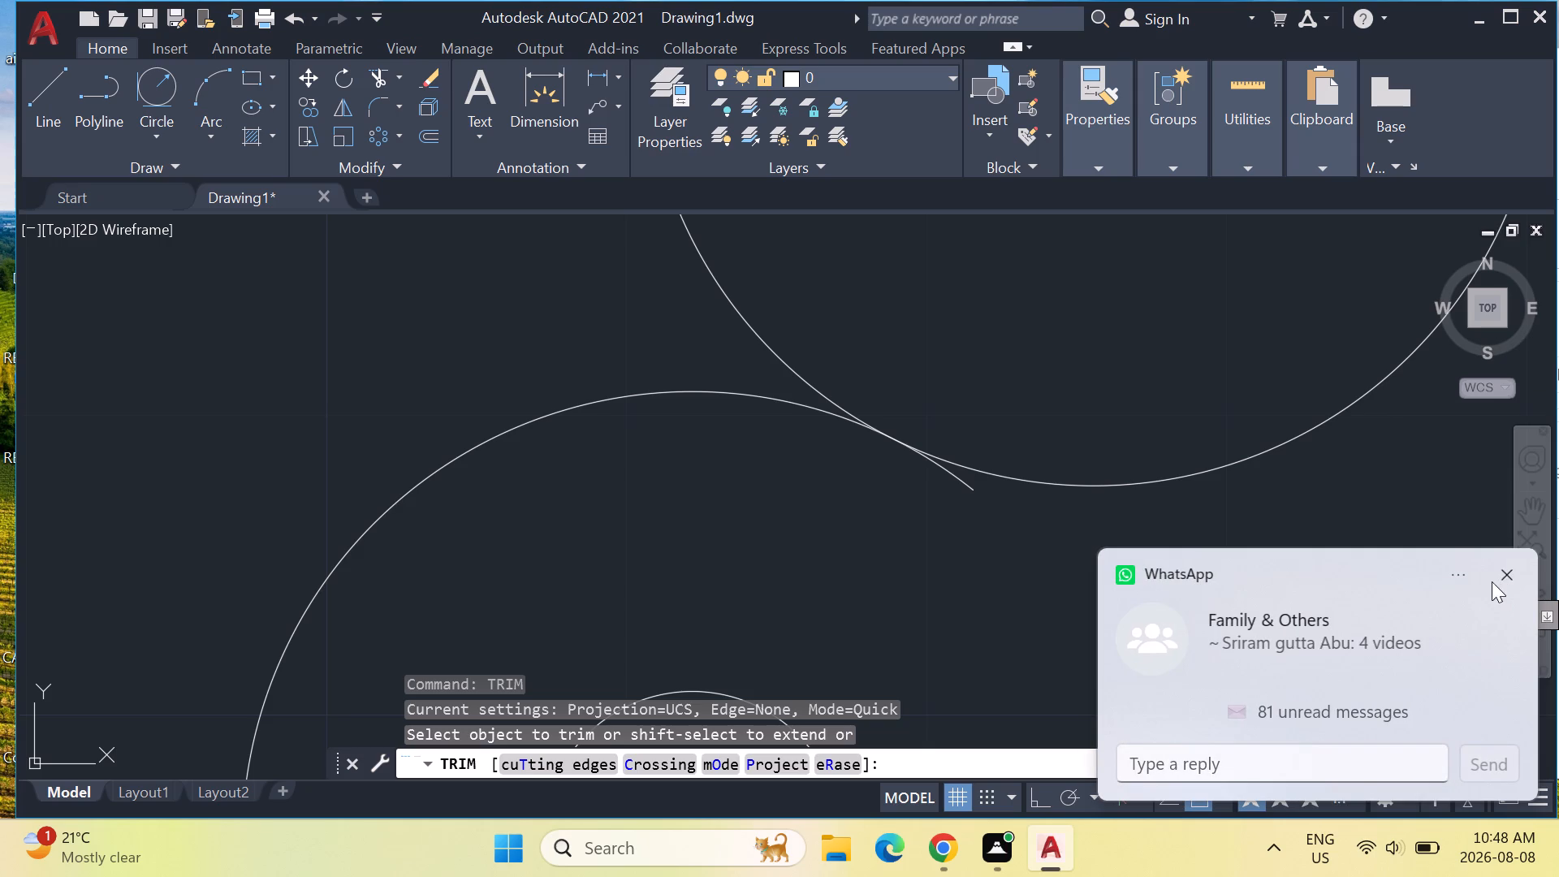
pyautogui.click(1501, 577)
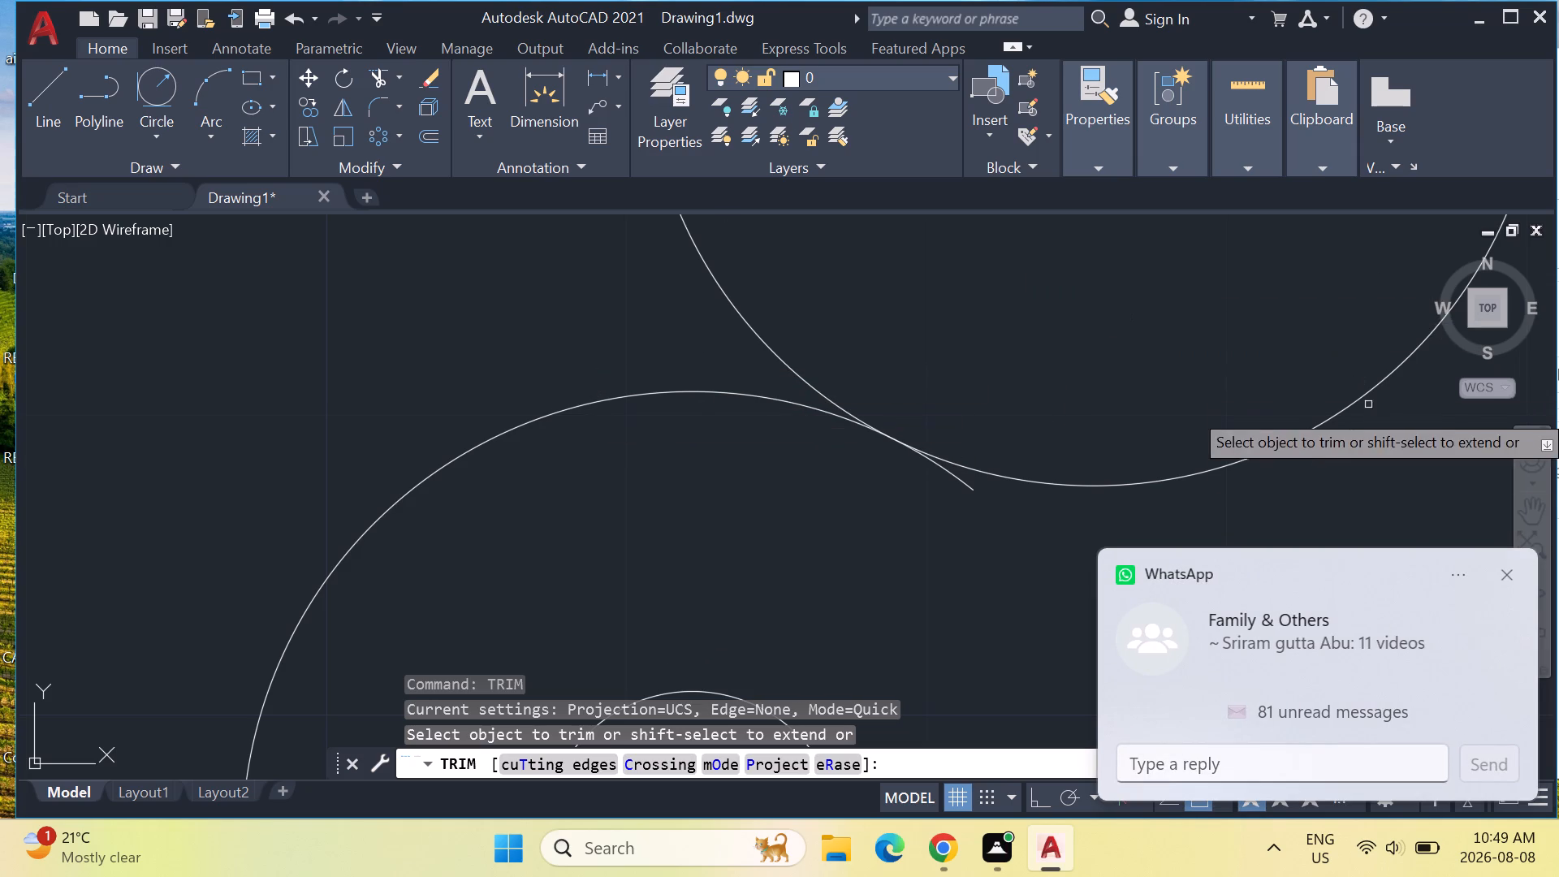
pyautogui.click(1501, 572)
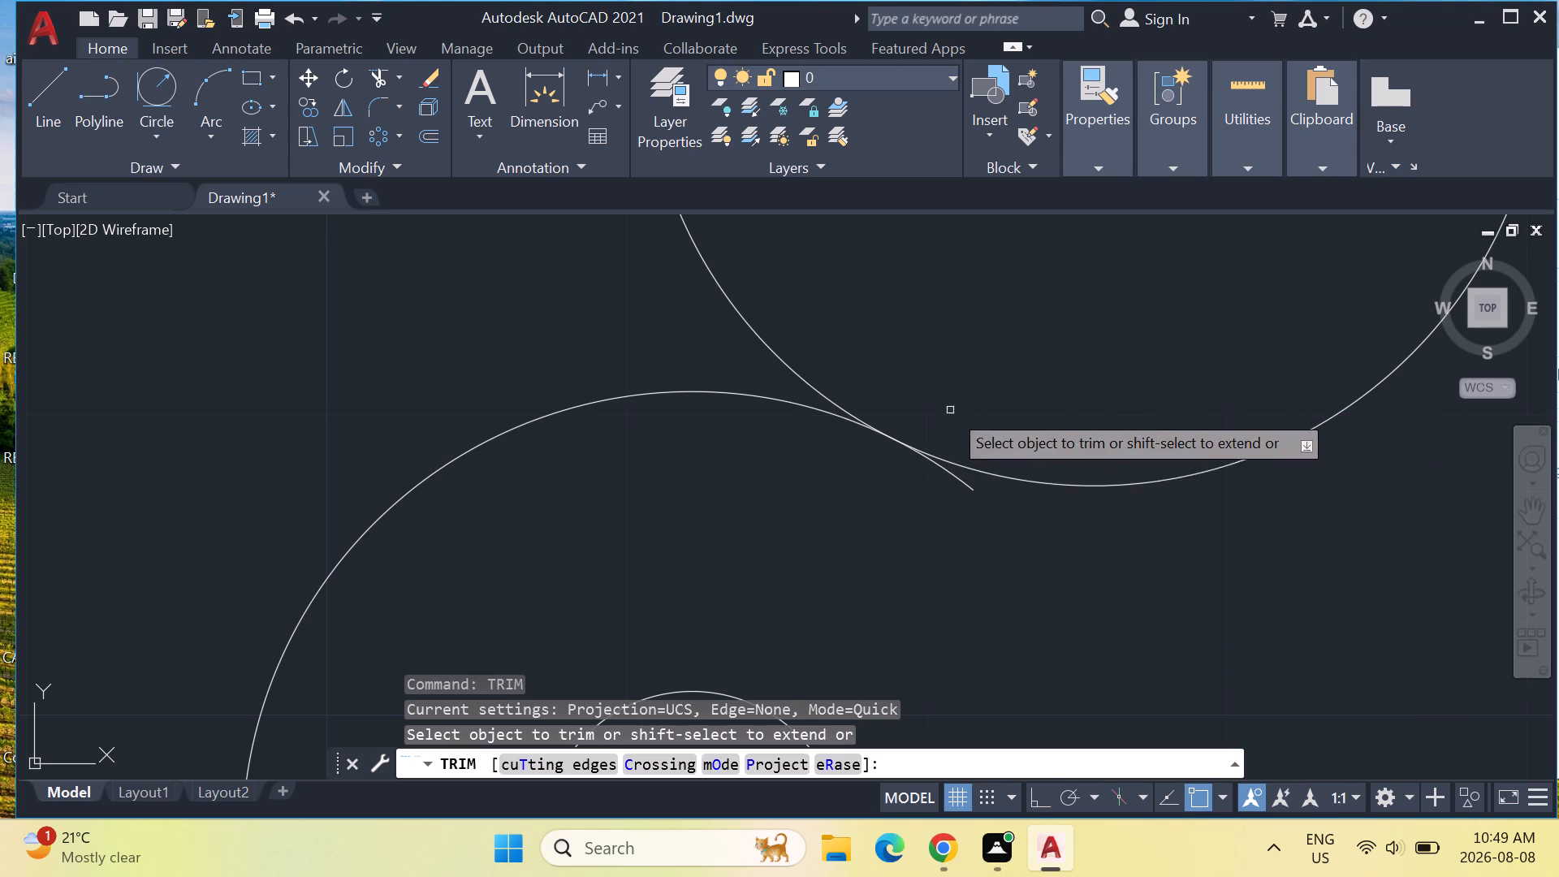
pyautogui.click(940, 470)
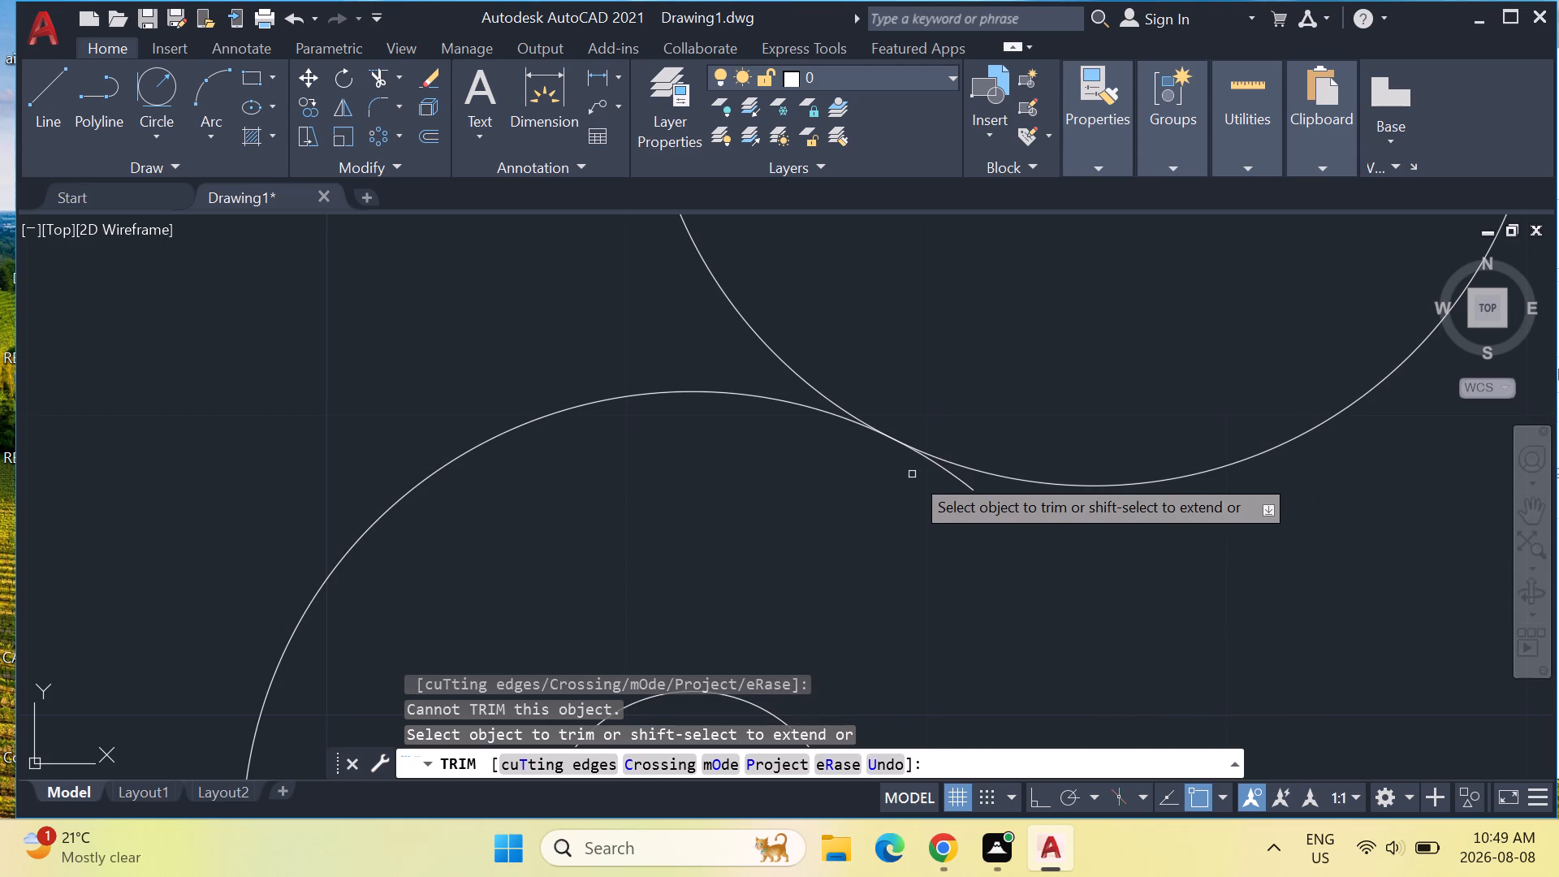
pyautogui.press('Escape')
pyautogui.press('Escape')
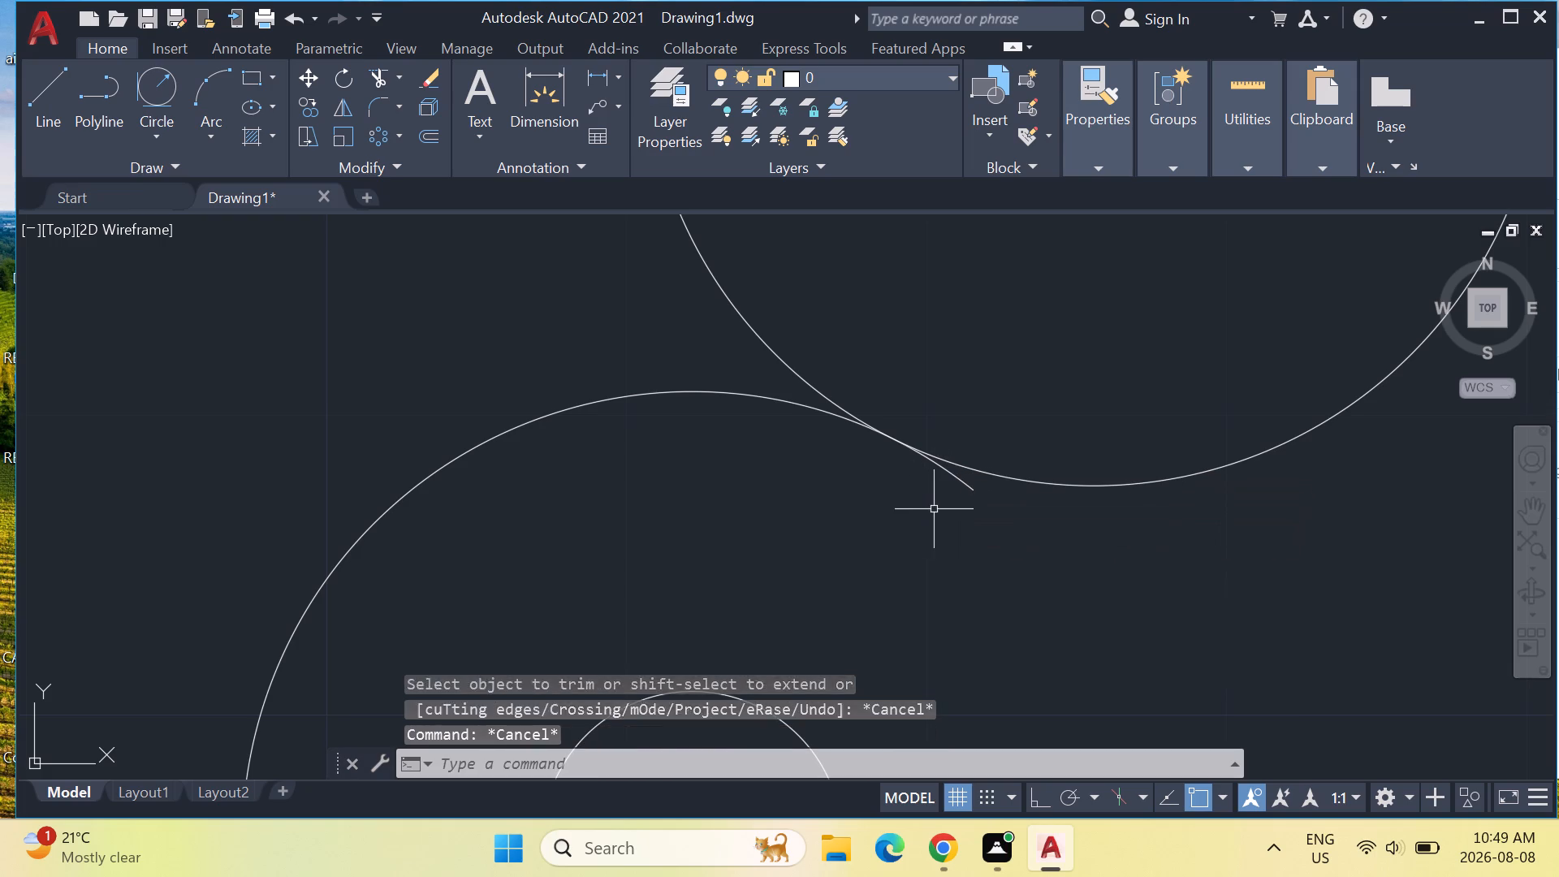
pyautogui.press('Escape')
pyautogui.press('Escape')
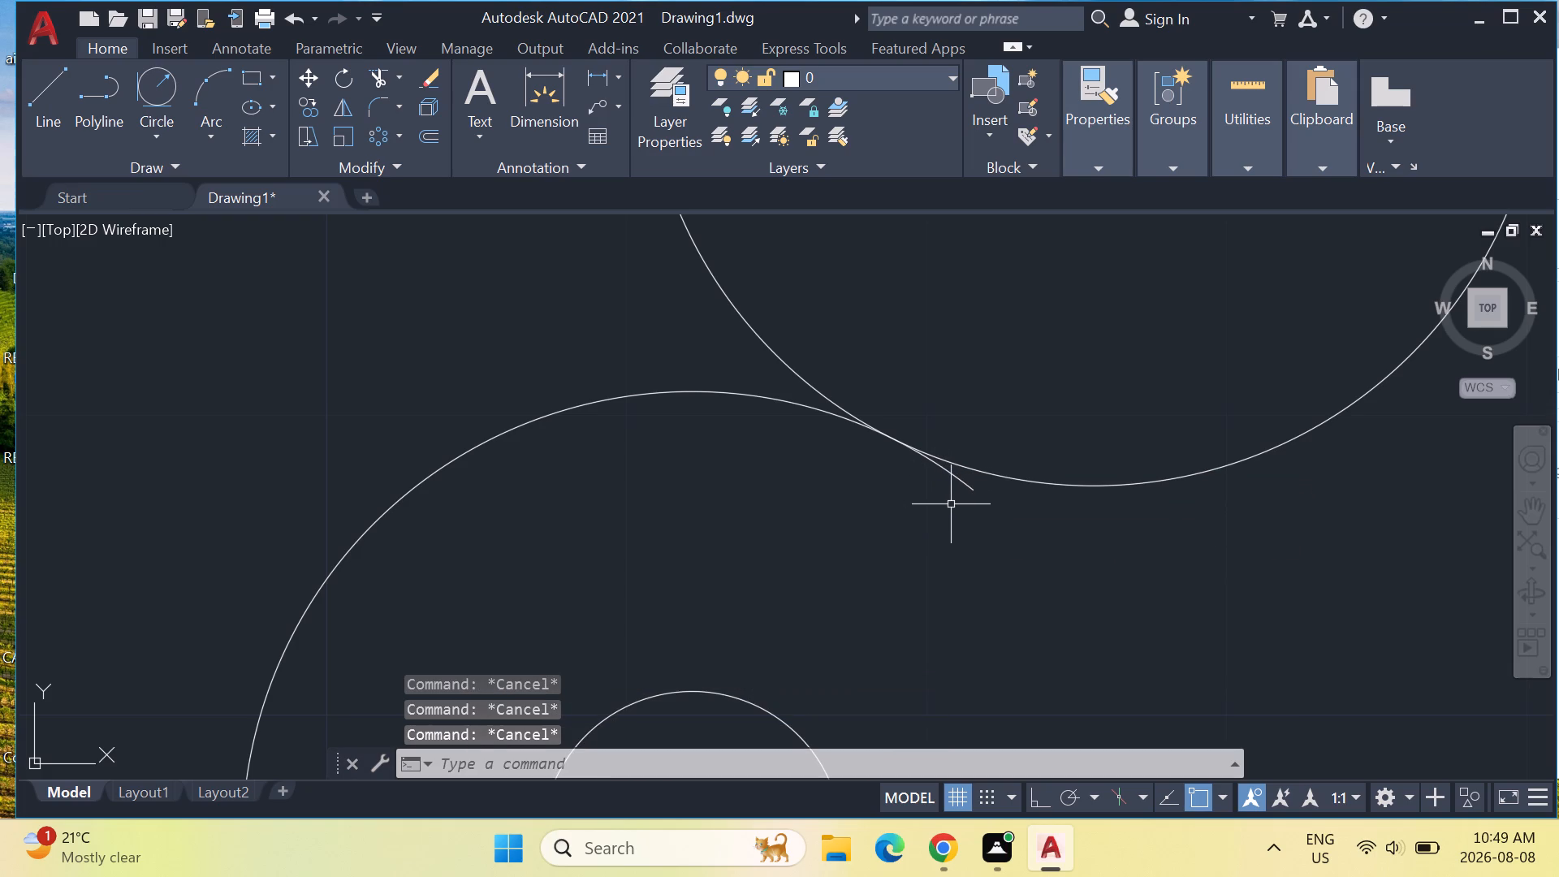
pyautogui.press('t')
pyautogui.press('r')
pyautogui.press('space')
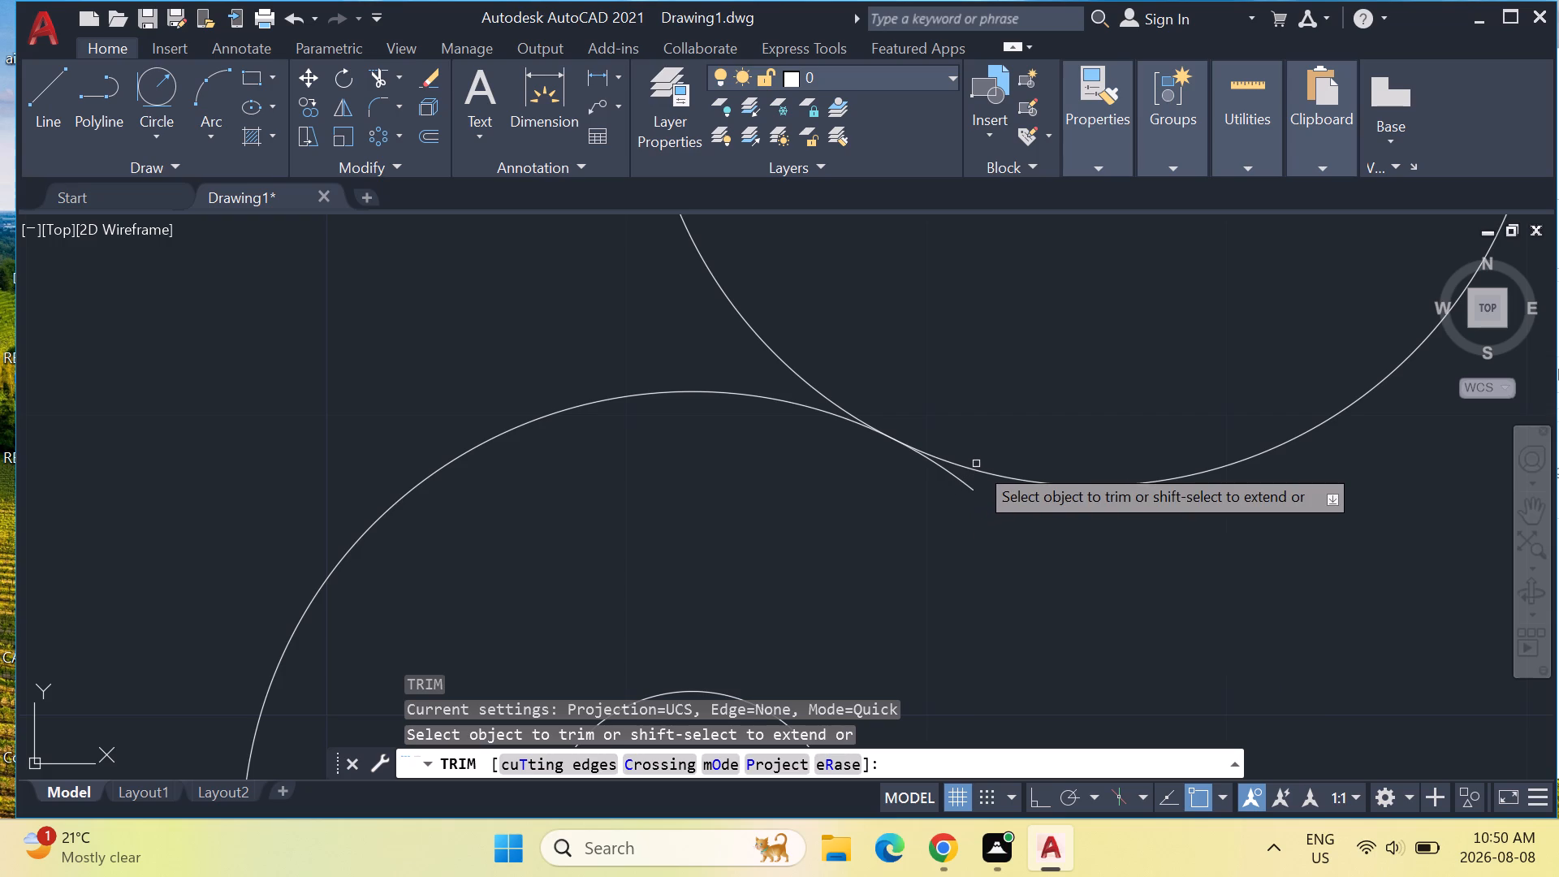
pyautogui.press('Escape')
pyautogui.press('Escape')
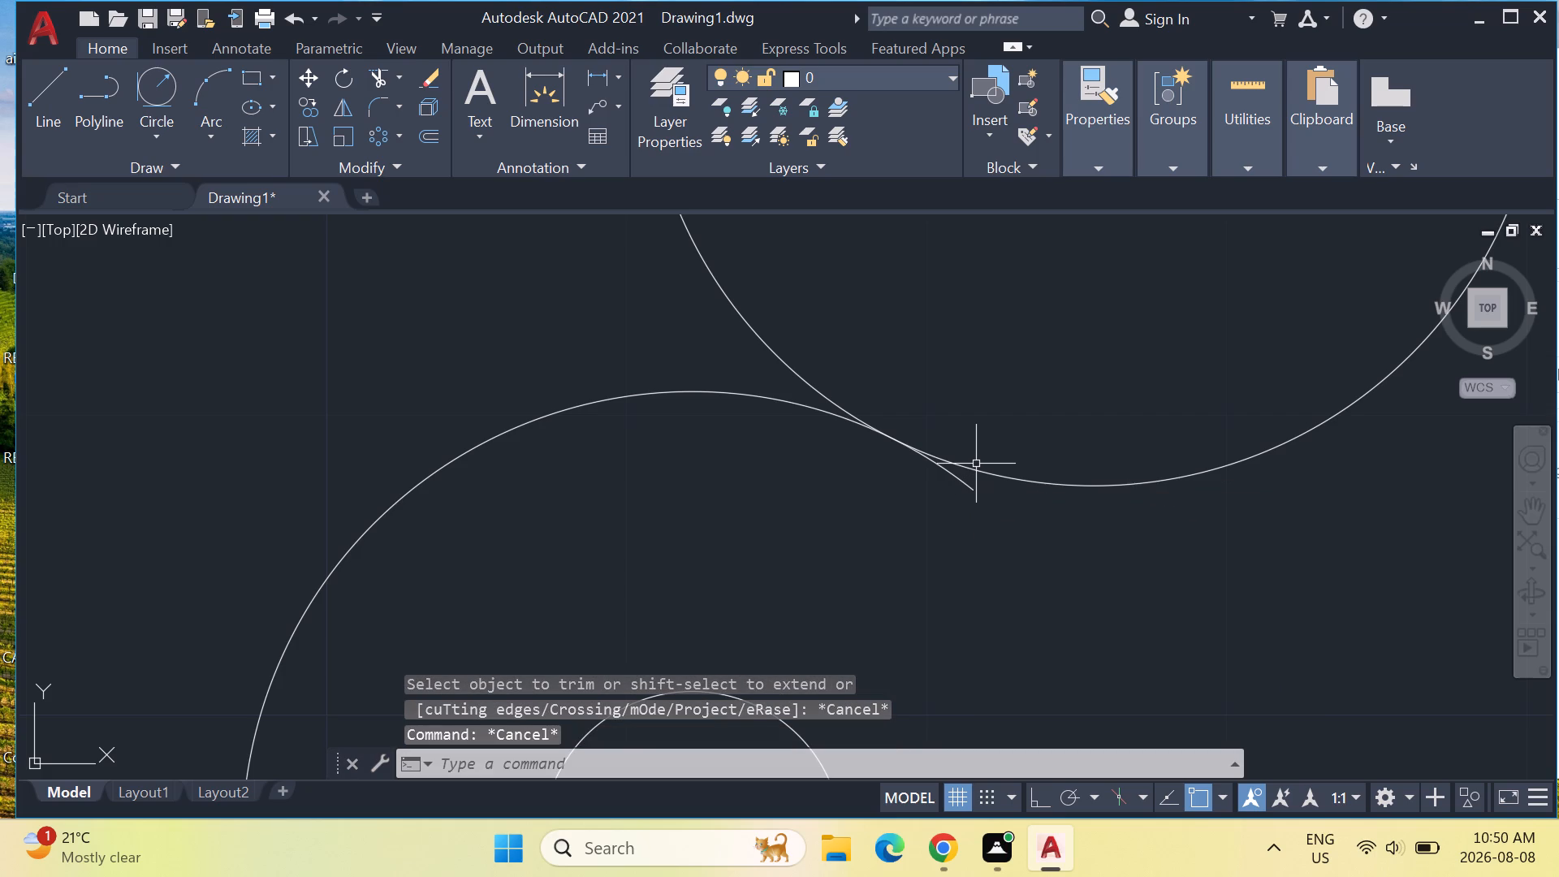
# Delete the tangent circle between the upper-left and top lobes.
pyautogui.scroll(-4, 1086, 434)
pyautogui.moveTo(1077, 442); pyautogui.dragTo(736, 395, button='middle')
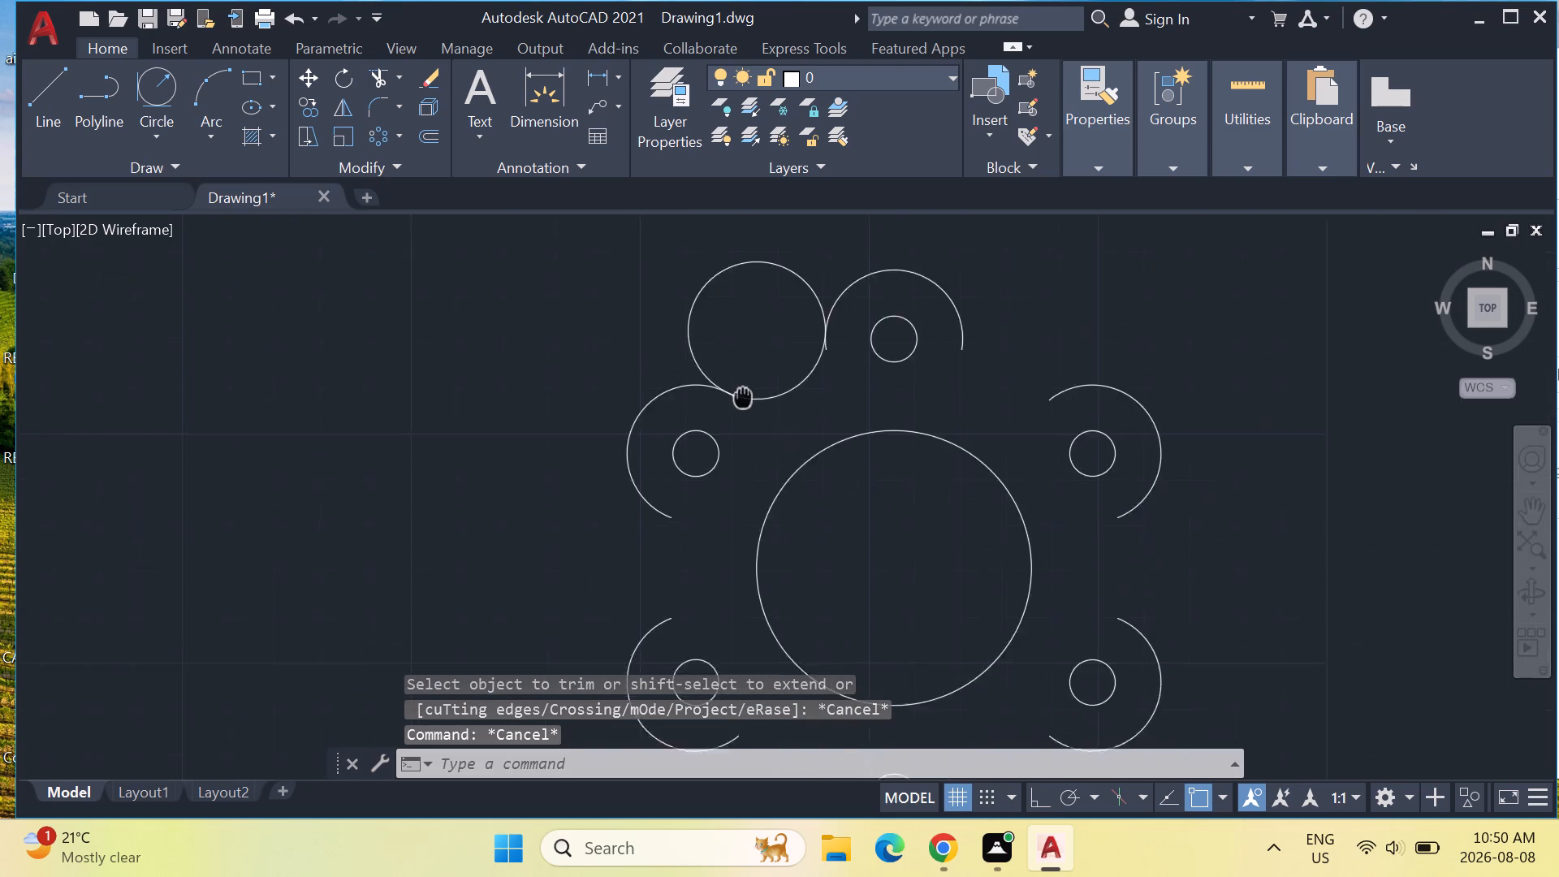
pyautogui.moveTo(736, 395); pyautogui.dragTo(490, 369, button='middle')
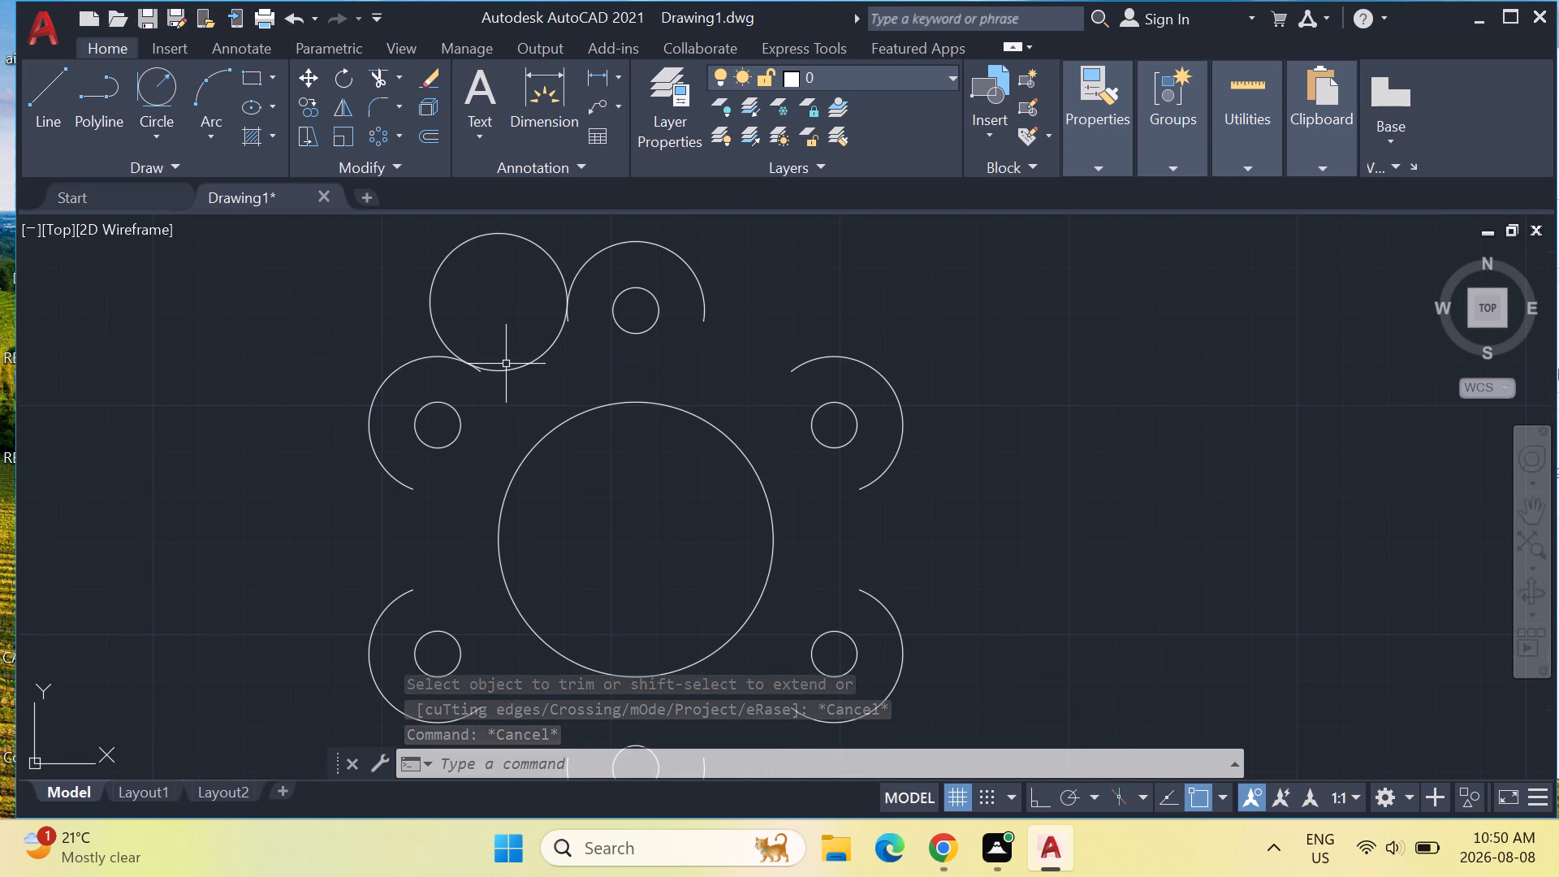
pyautogui.moveTo(529, 370); pyautogui.dragTo(515, 314)
pyautogui.click(515, 314)
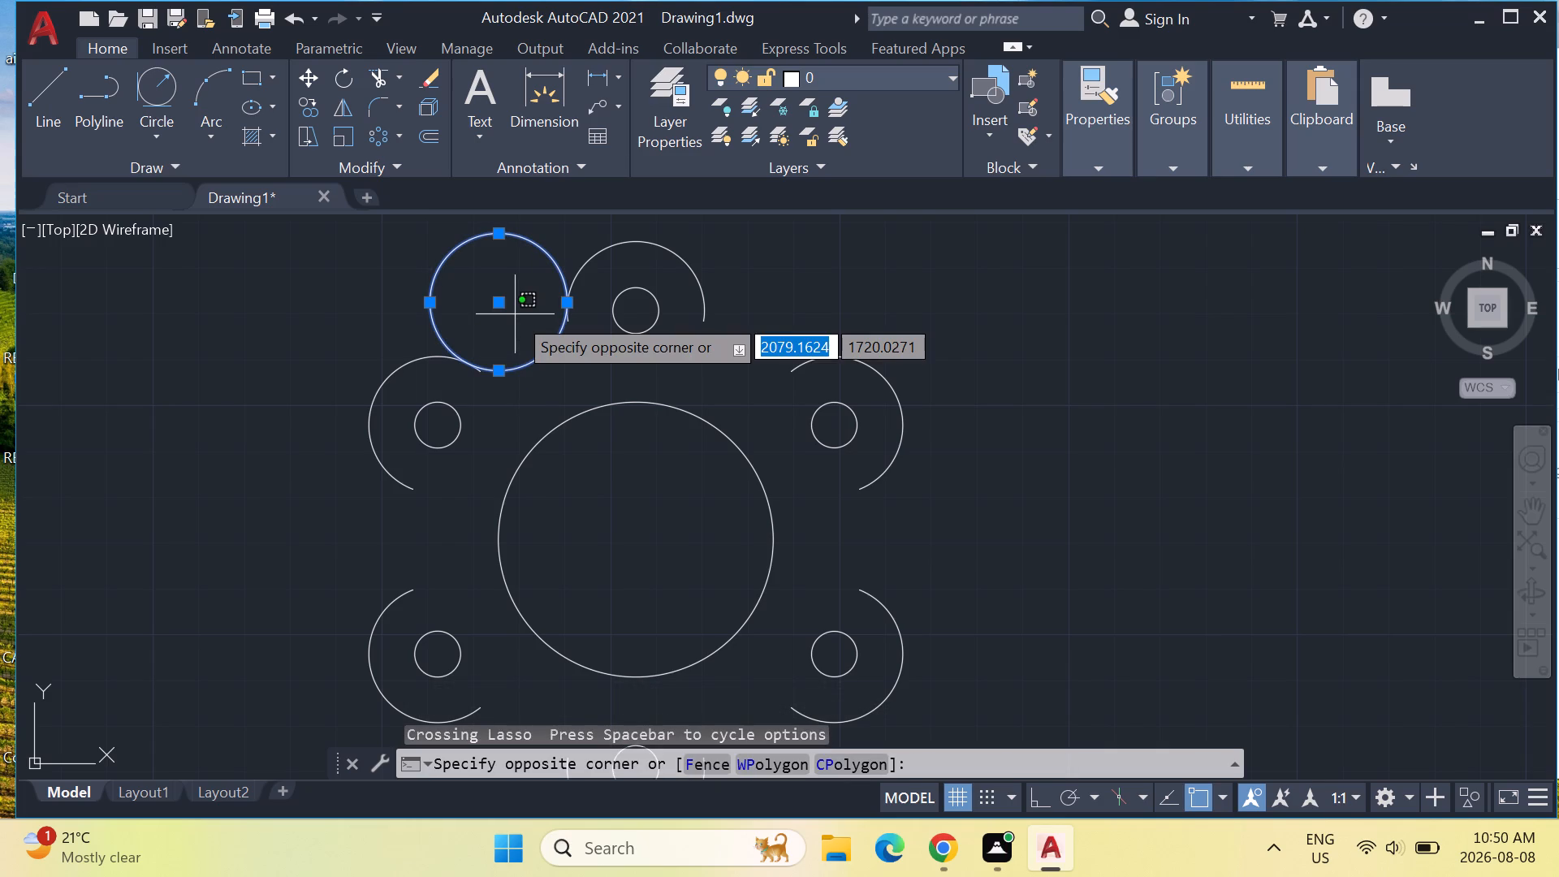
pyautogui.press('Delete')
pyautogui.press('Escape')
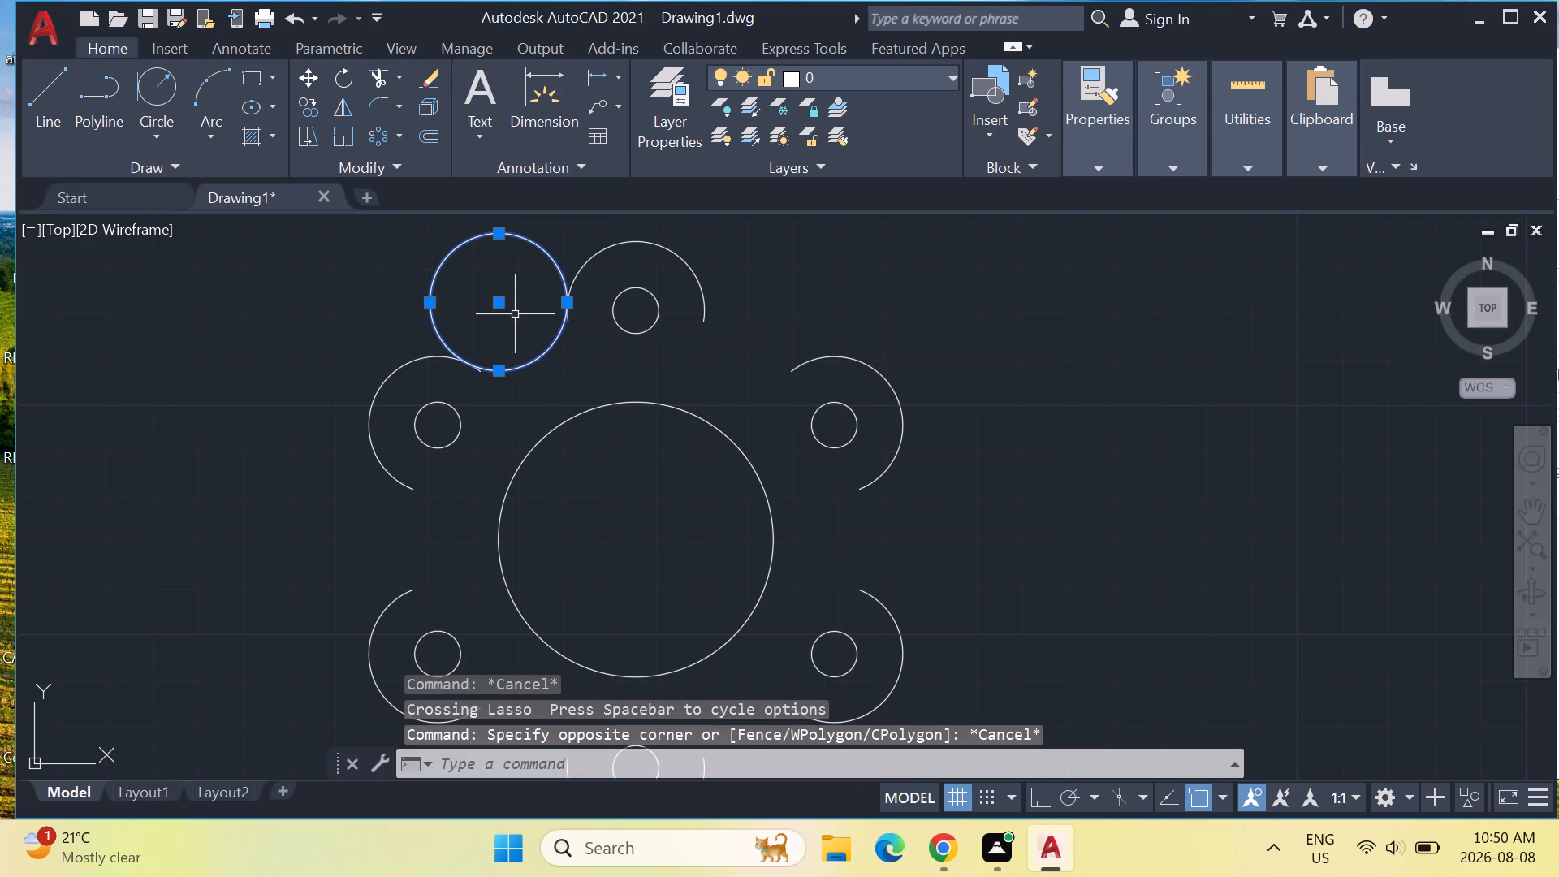
pyautogui.press('Delete')
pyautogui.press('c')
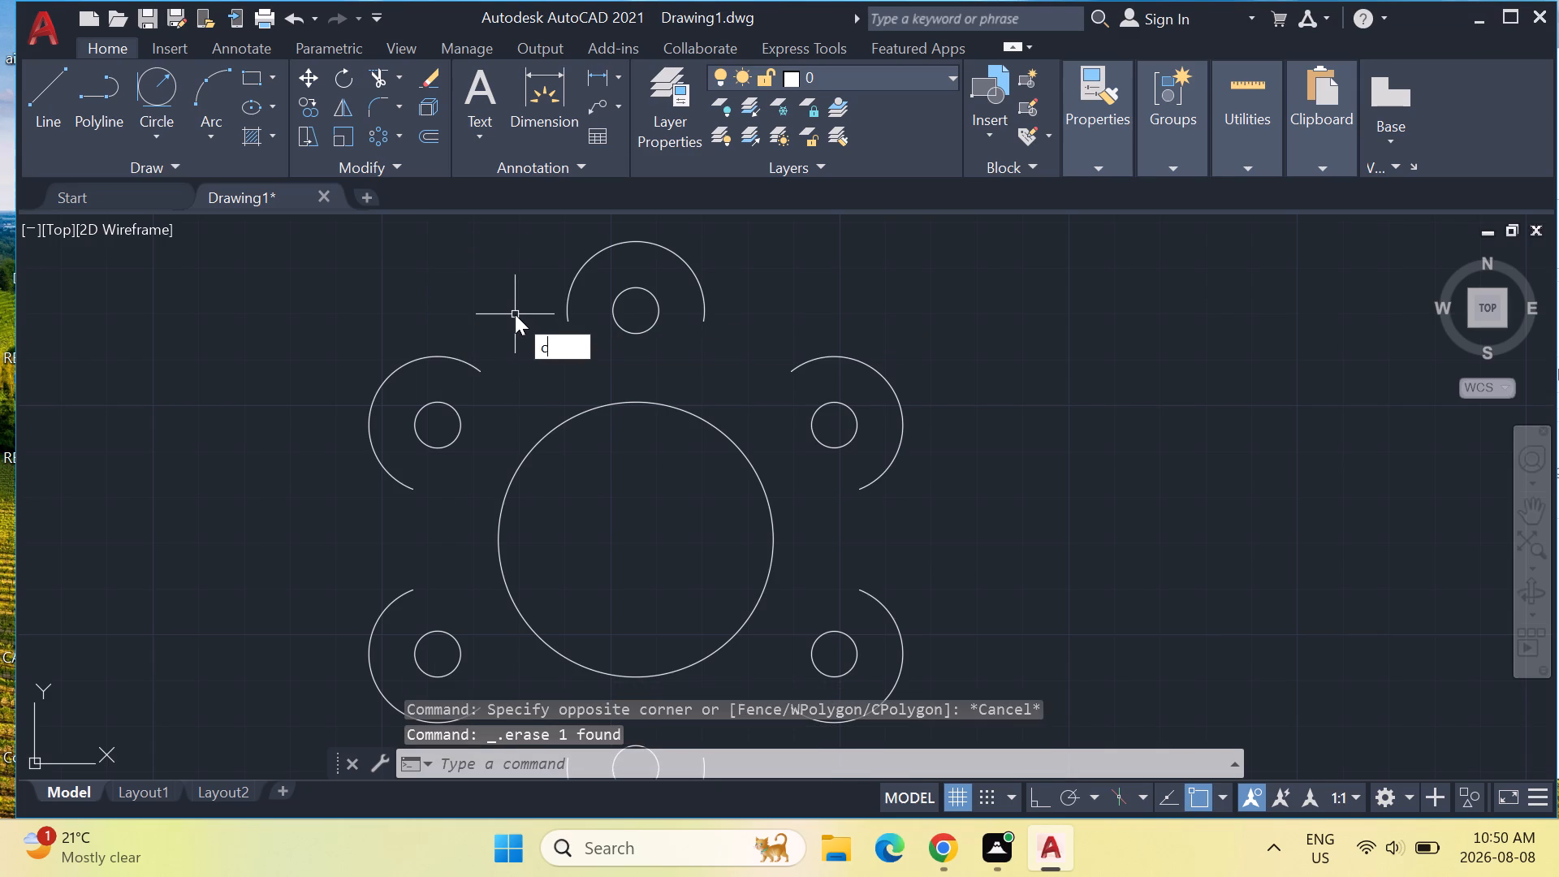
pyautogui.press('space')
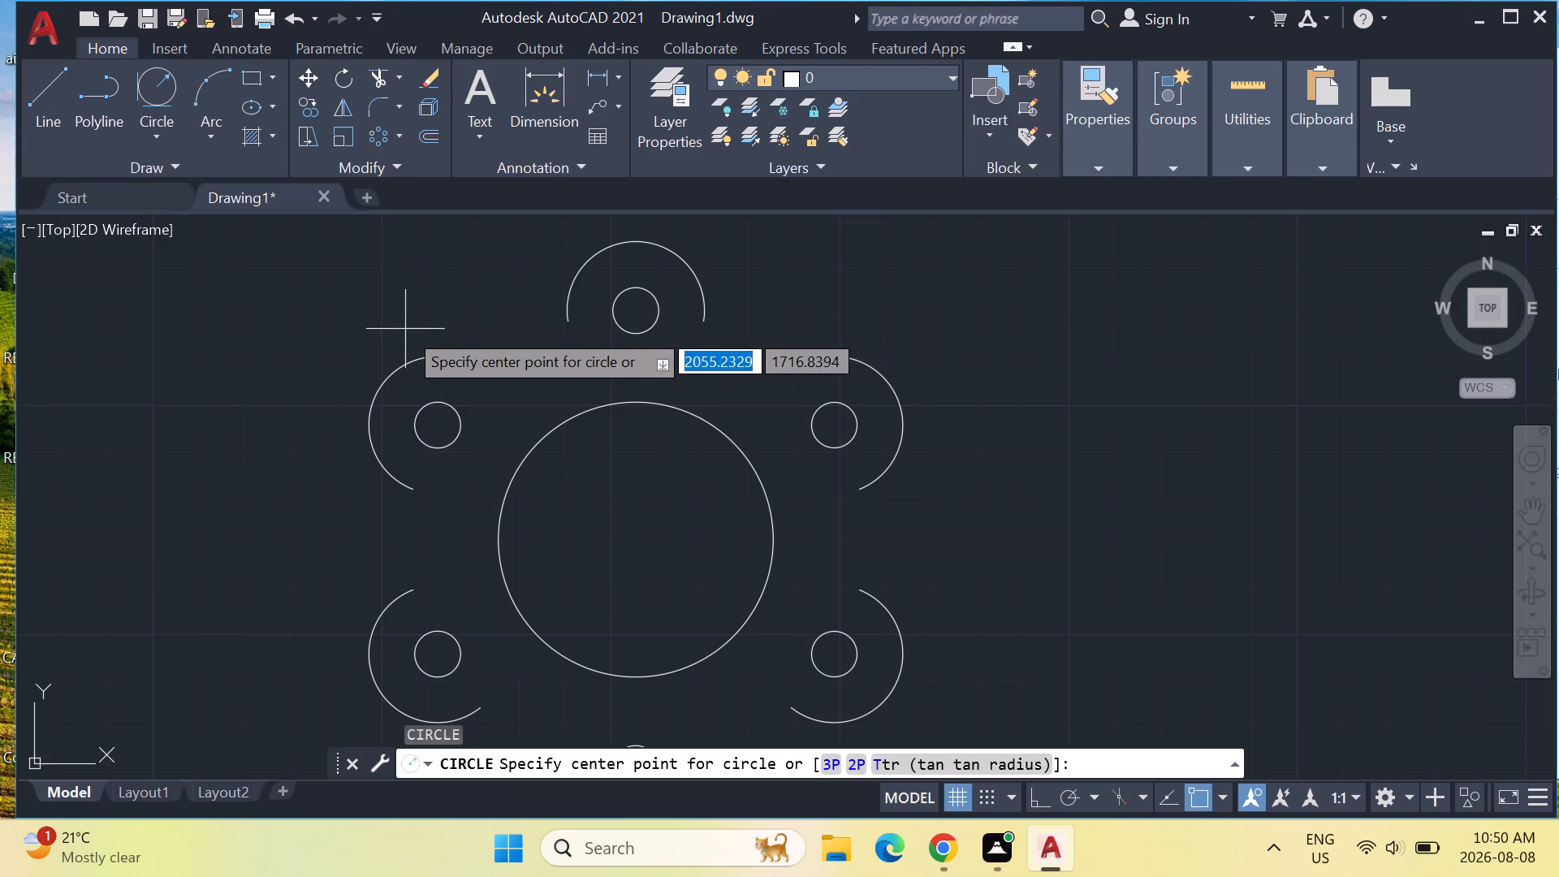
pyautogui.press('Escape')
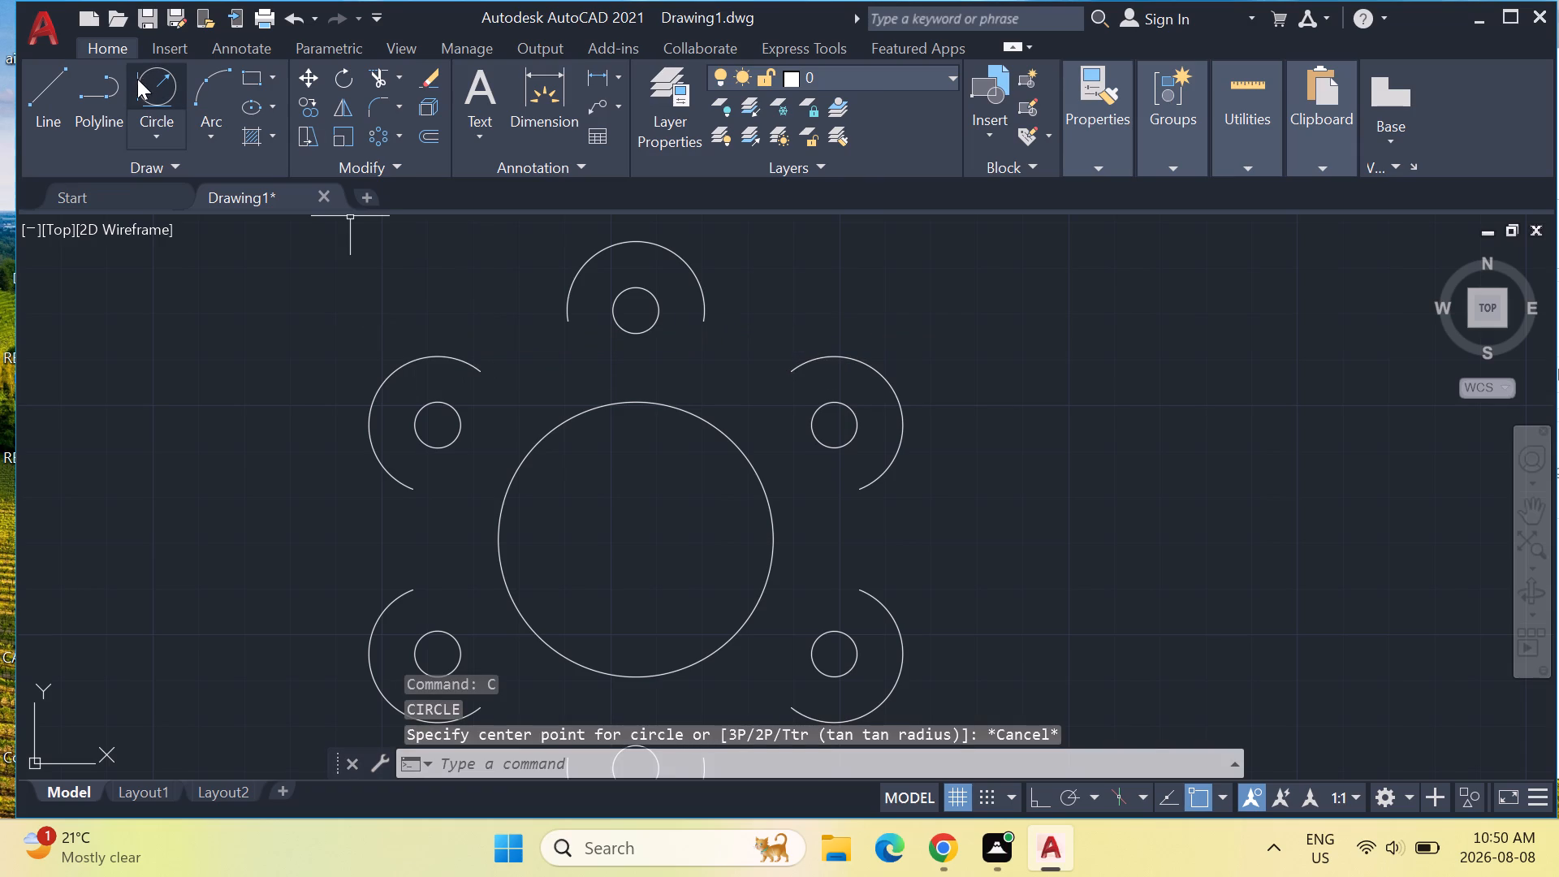
# Draw a radius-15 circle tangent to the outer arcs of the upper-left and top lobes.
pyautogui.click(150, 84)
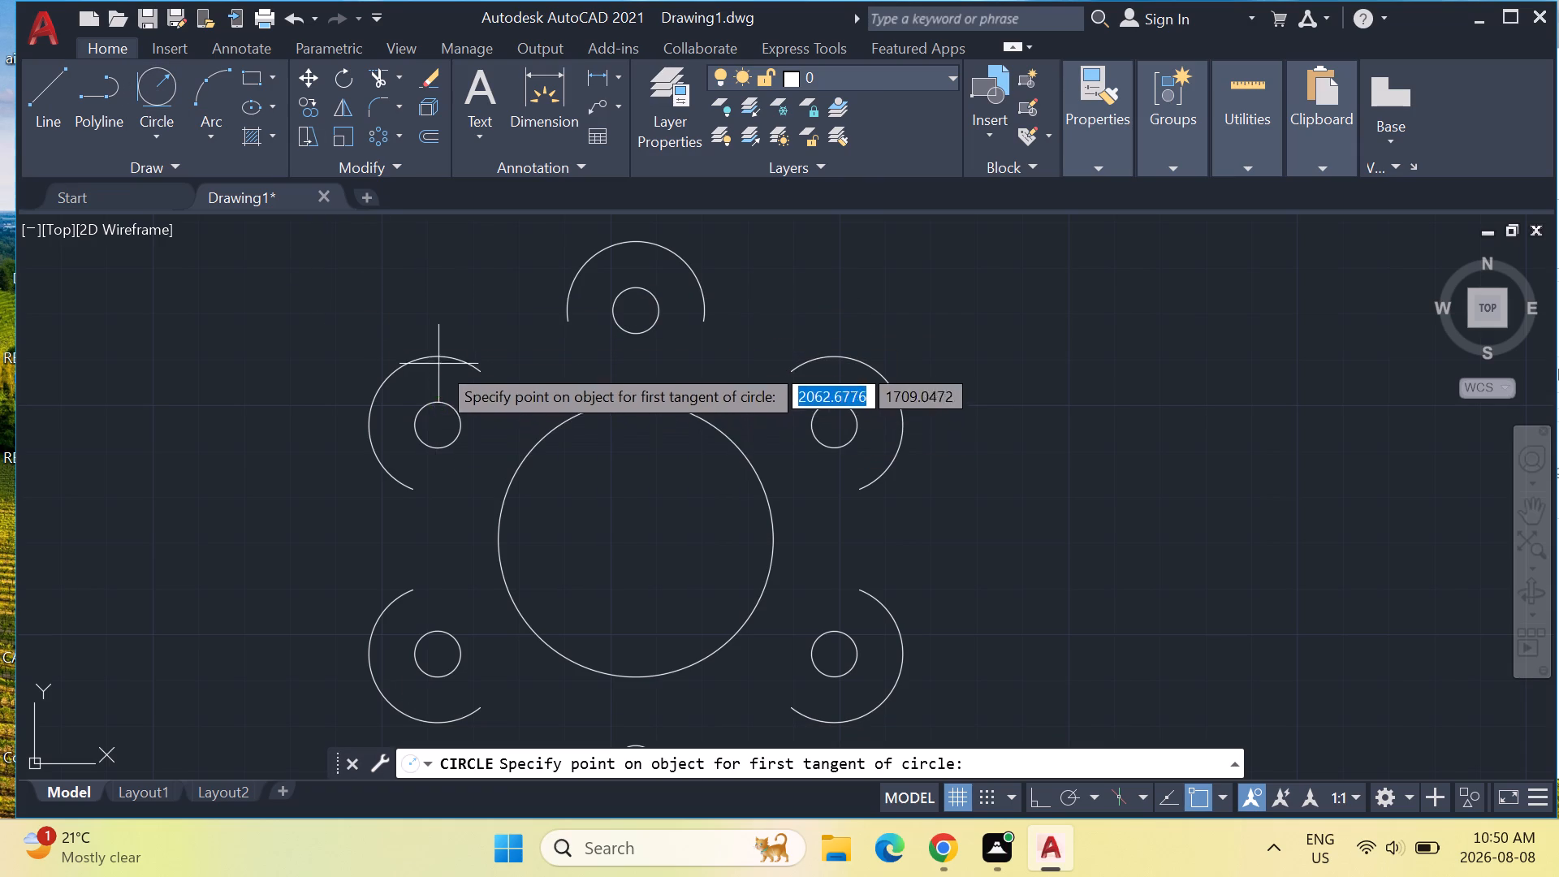
pyautogui.click(413, 366)
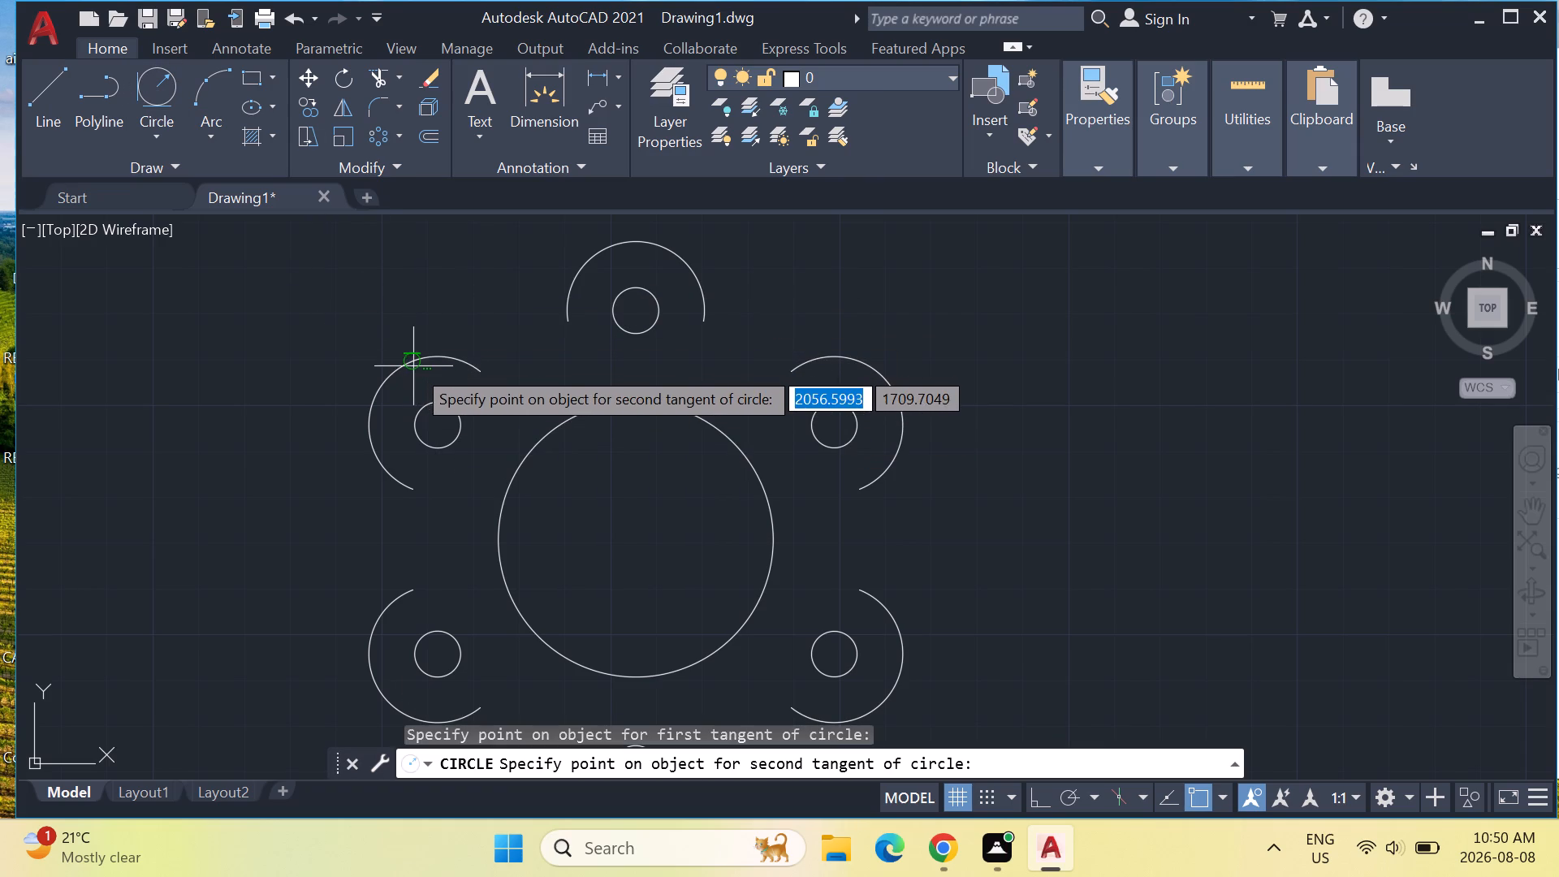
pyautogui.click(595, 251)
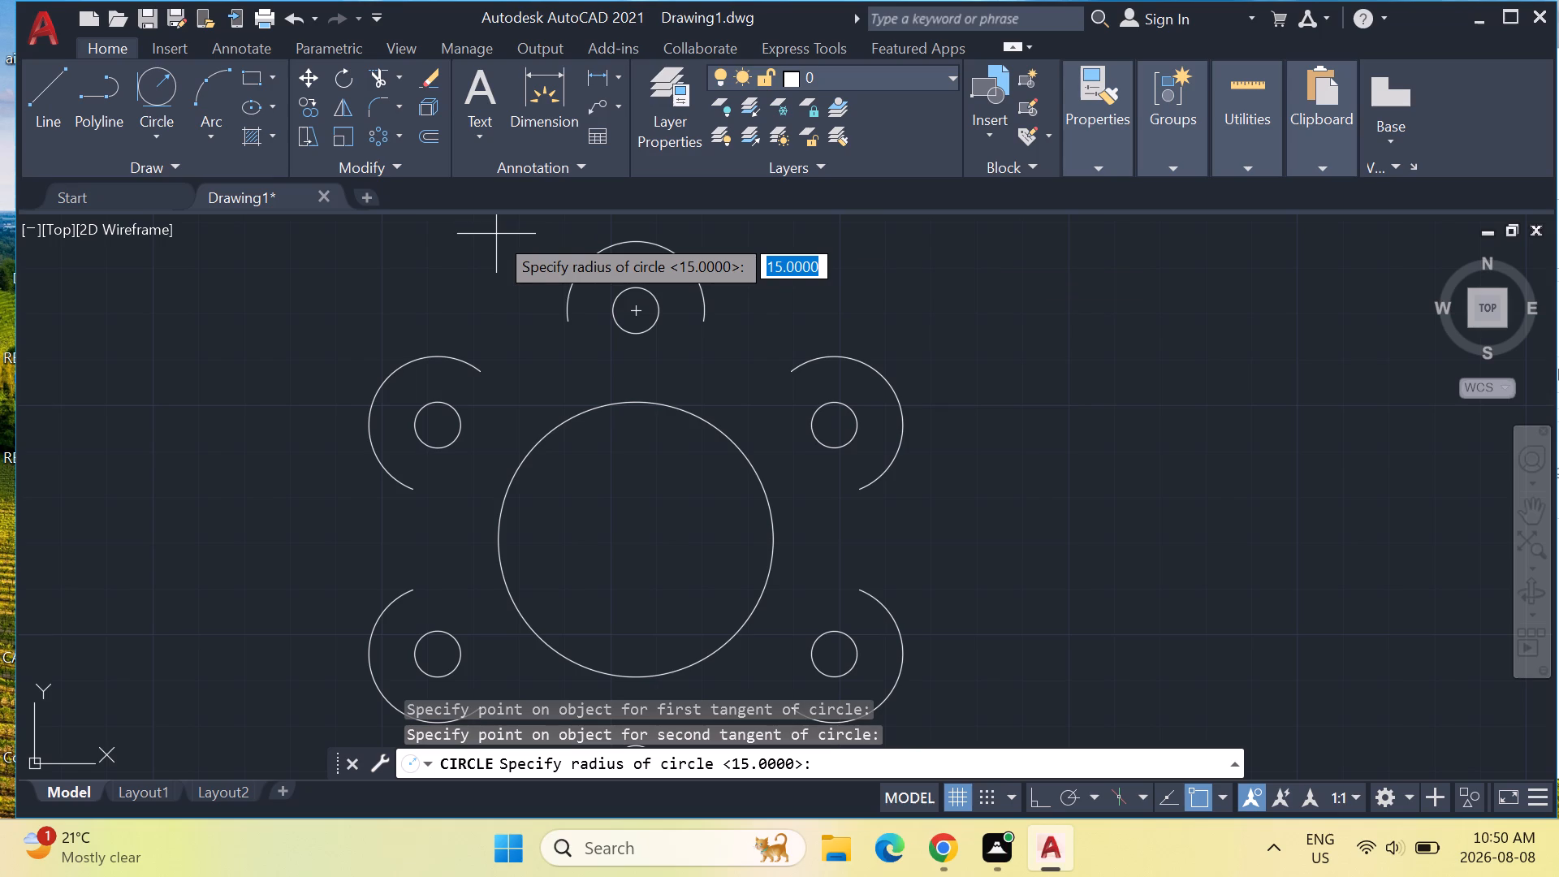
pyautogui.write('15')
pyautogui.press('Return')
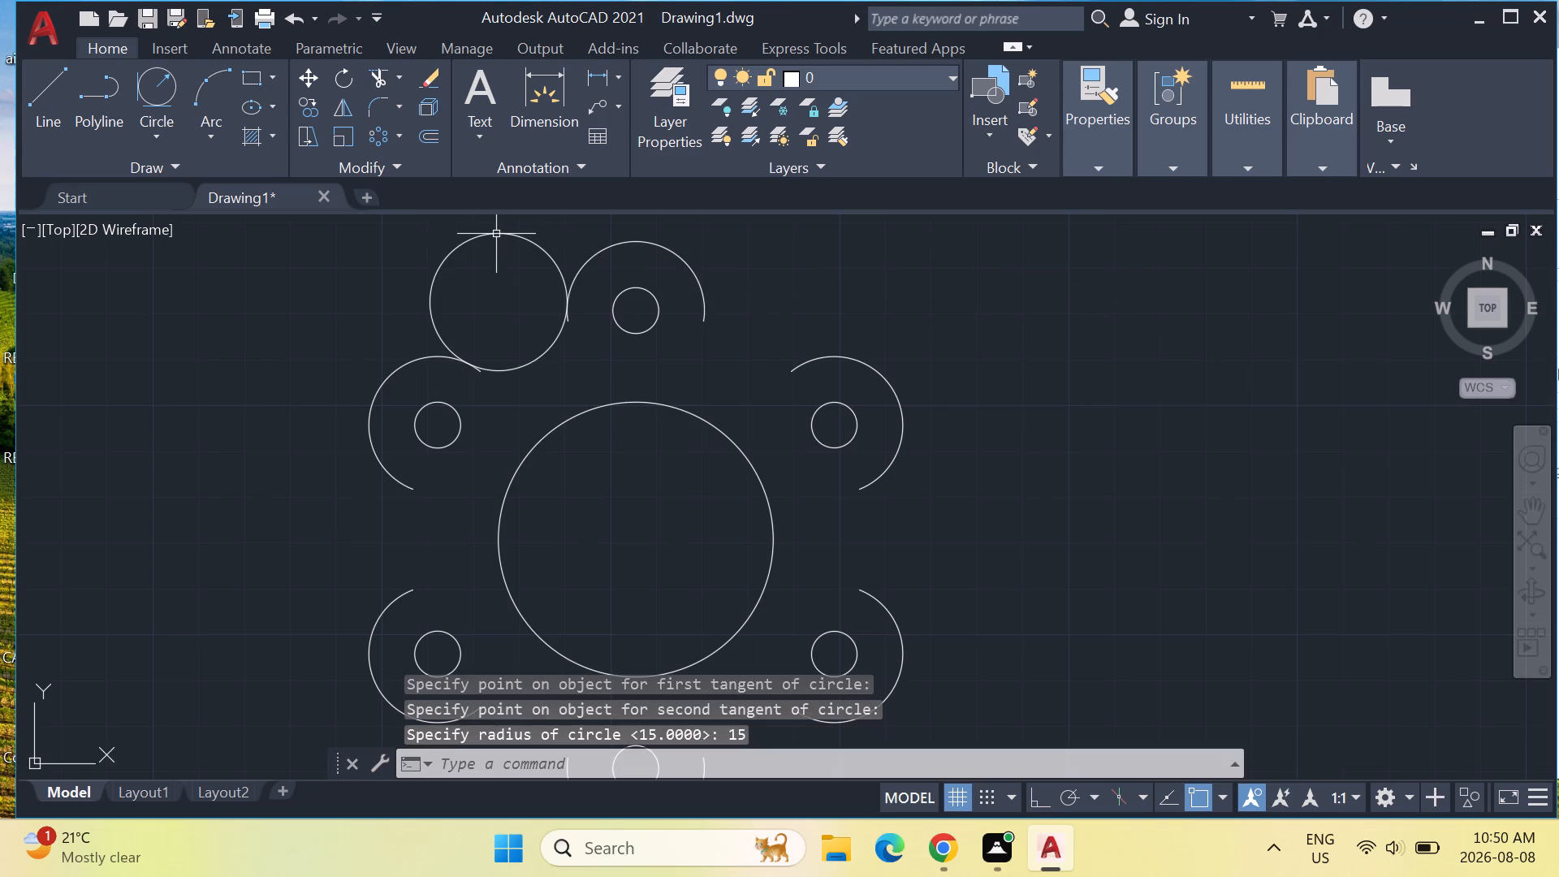
pyautogui.press('Escape')
pyautogui.press('Escape')
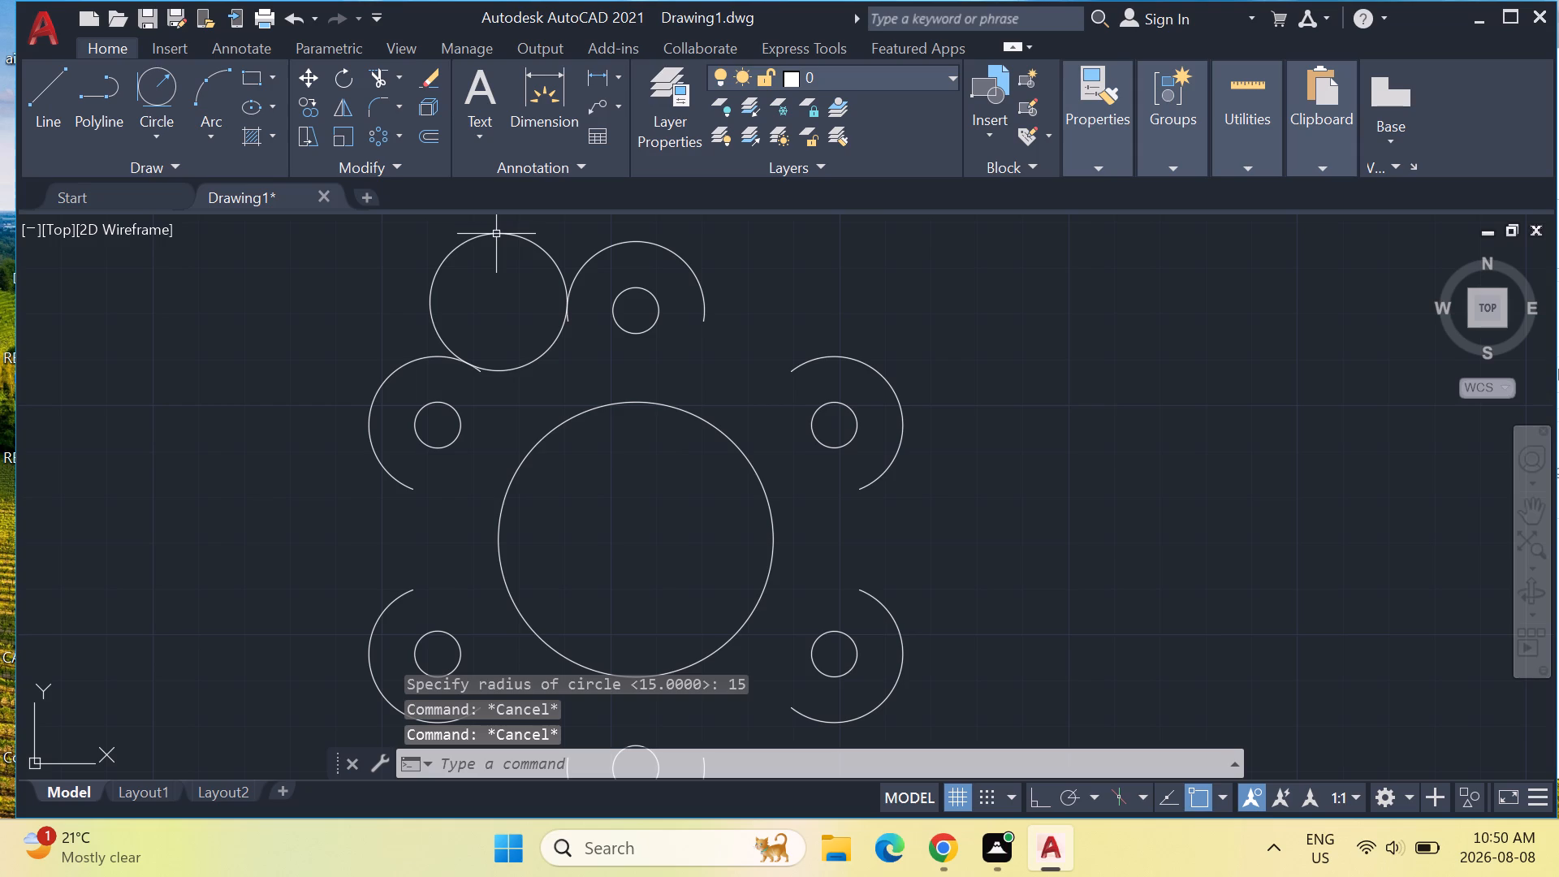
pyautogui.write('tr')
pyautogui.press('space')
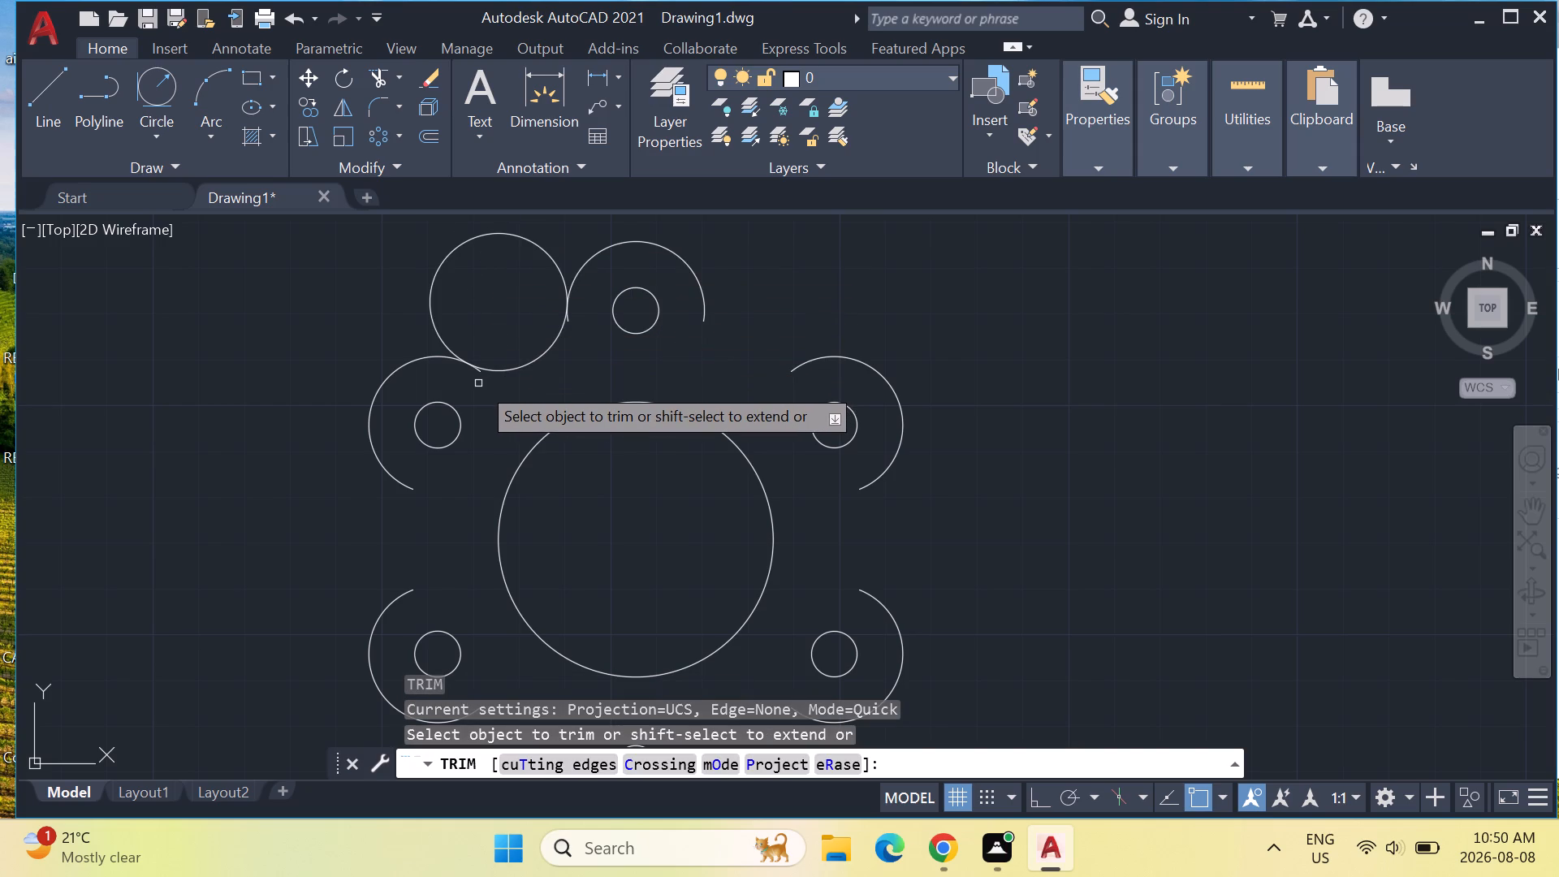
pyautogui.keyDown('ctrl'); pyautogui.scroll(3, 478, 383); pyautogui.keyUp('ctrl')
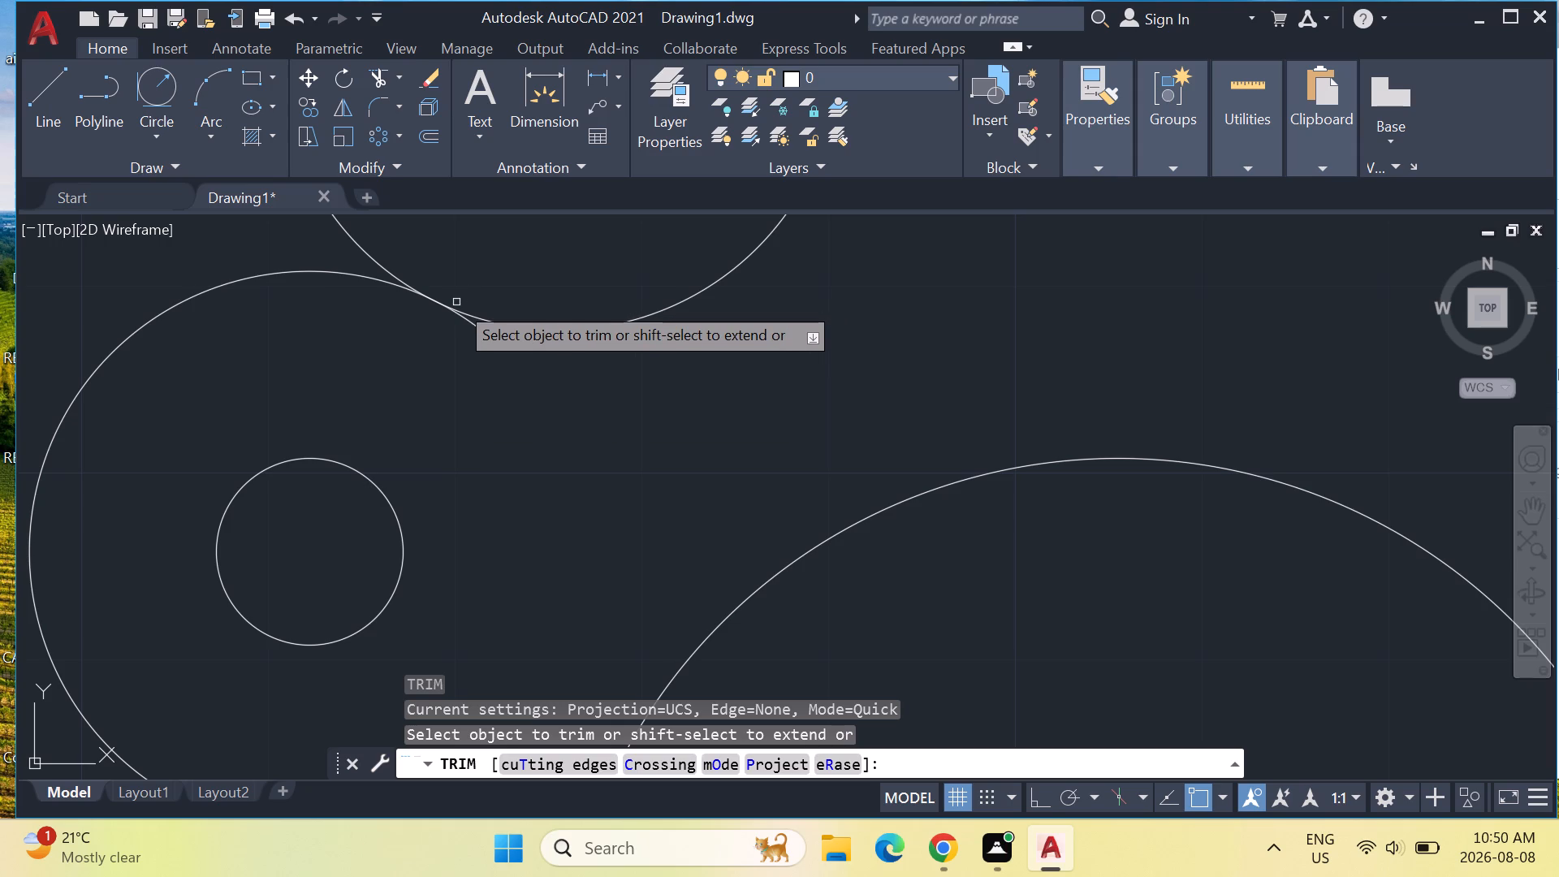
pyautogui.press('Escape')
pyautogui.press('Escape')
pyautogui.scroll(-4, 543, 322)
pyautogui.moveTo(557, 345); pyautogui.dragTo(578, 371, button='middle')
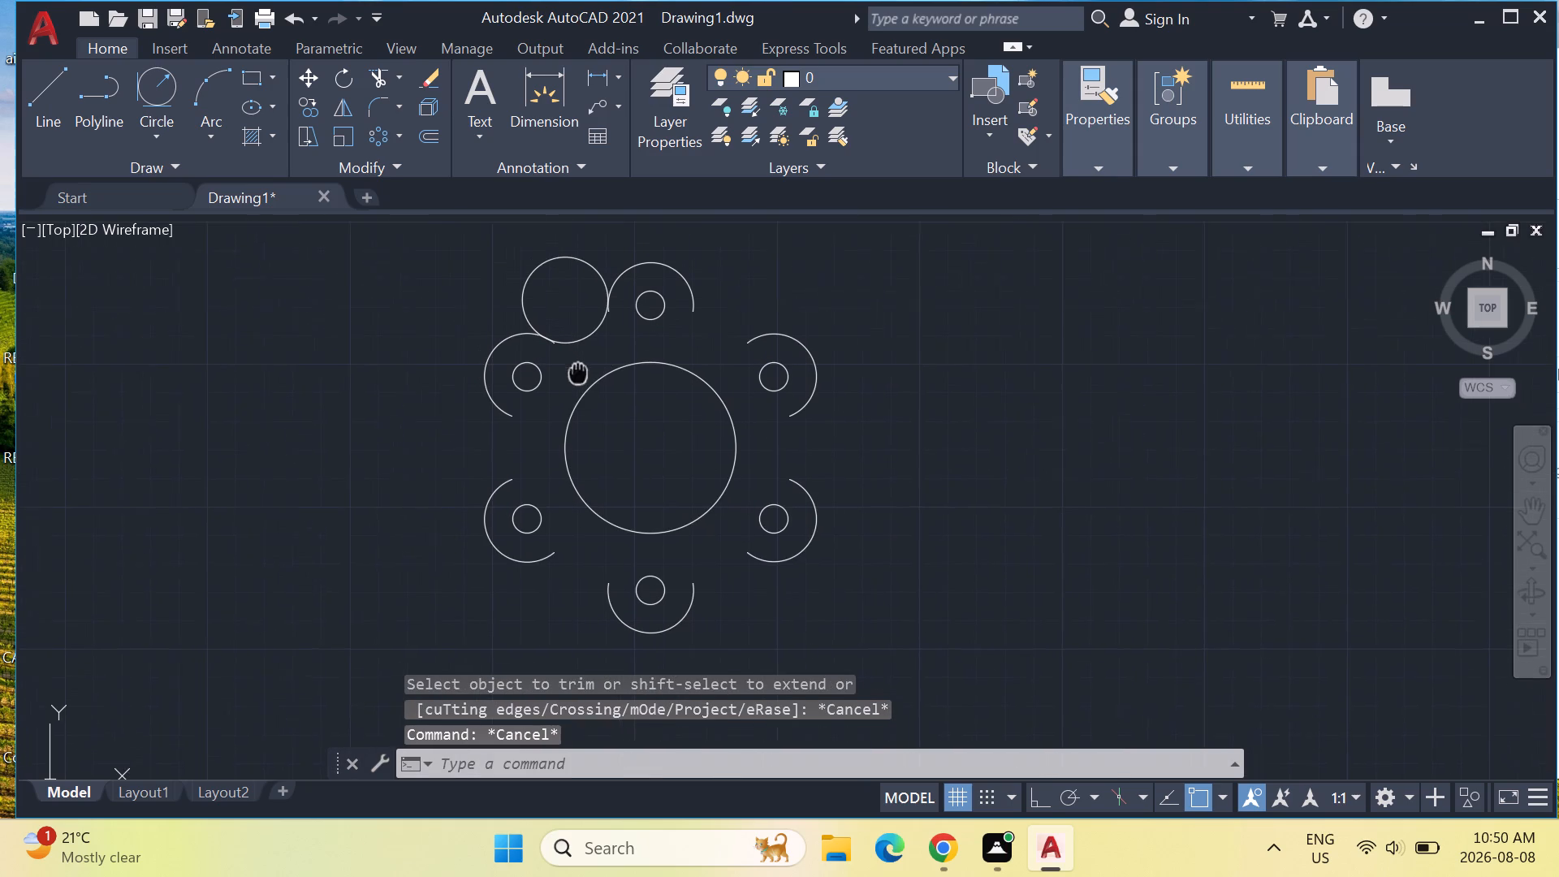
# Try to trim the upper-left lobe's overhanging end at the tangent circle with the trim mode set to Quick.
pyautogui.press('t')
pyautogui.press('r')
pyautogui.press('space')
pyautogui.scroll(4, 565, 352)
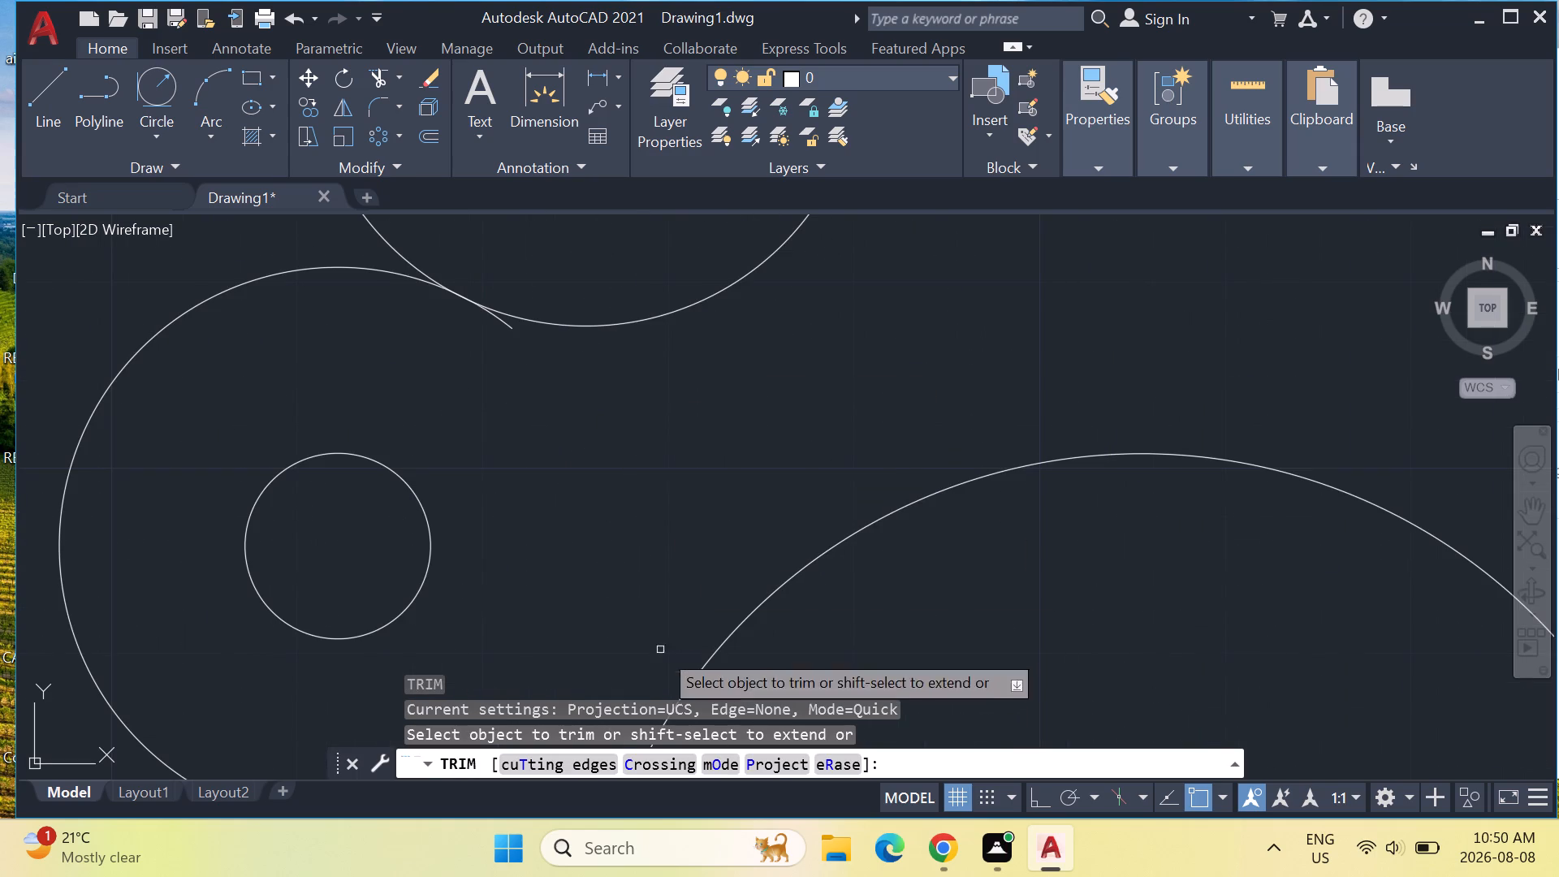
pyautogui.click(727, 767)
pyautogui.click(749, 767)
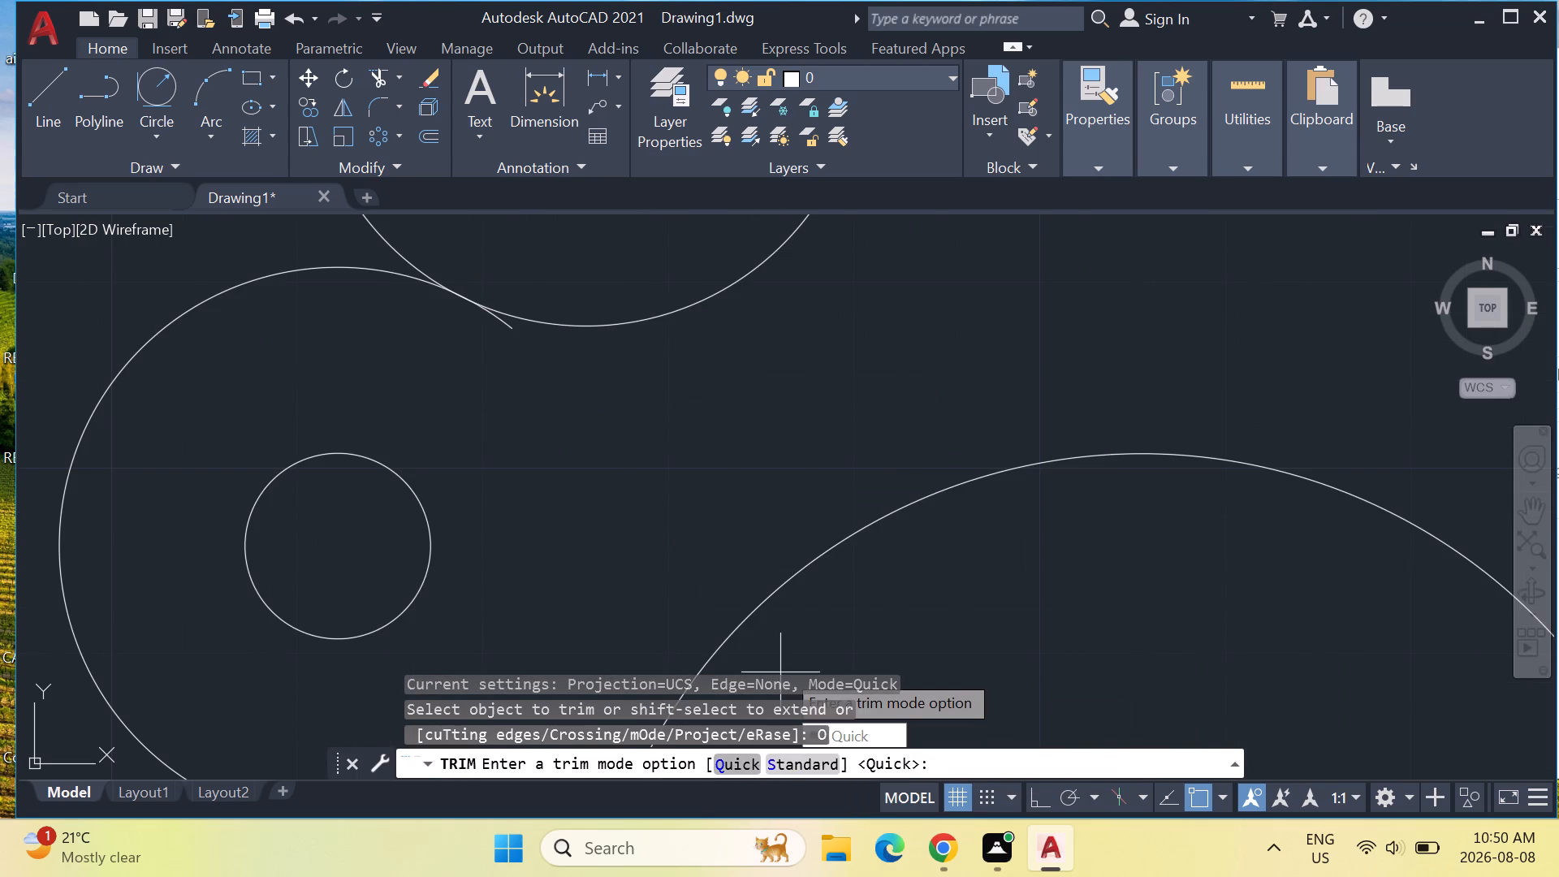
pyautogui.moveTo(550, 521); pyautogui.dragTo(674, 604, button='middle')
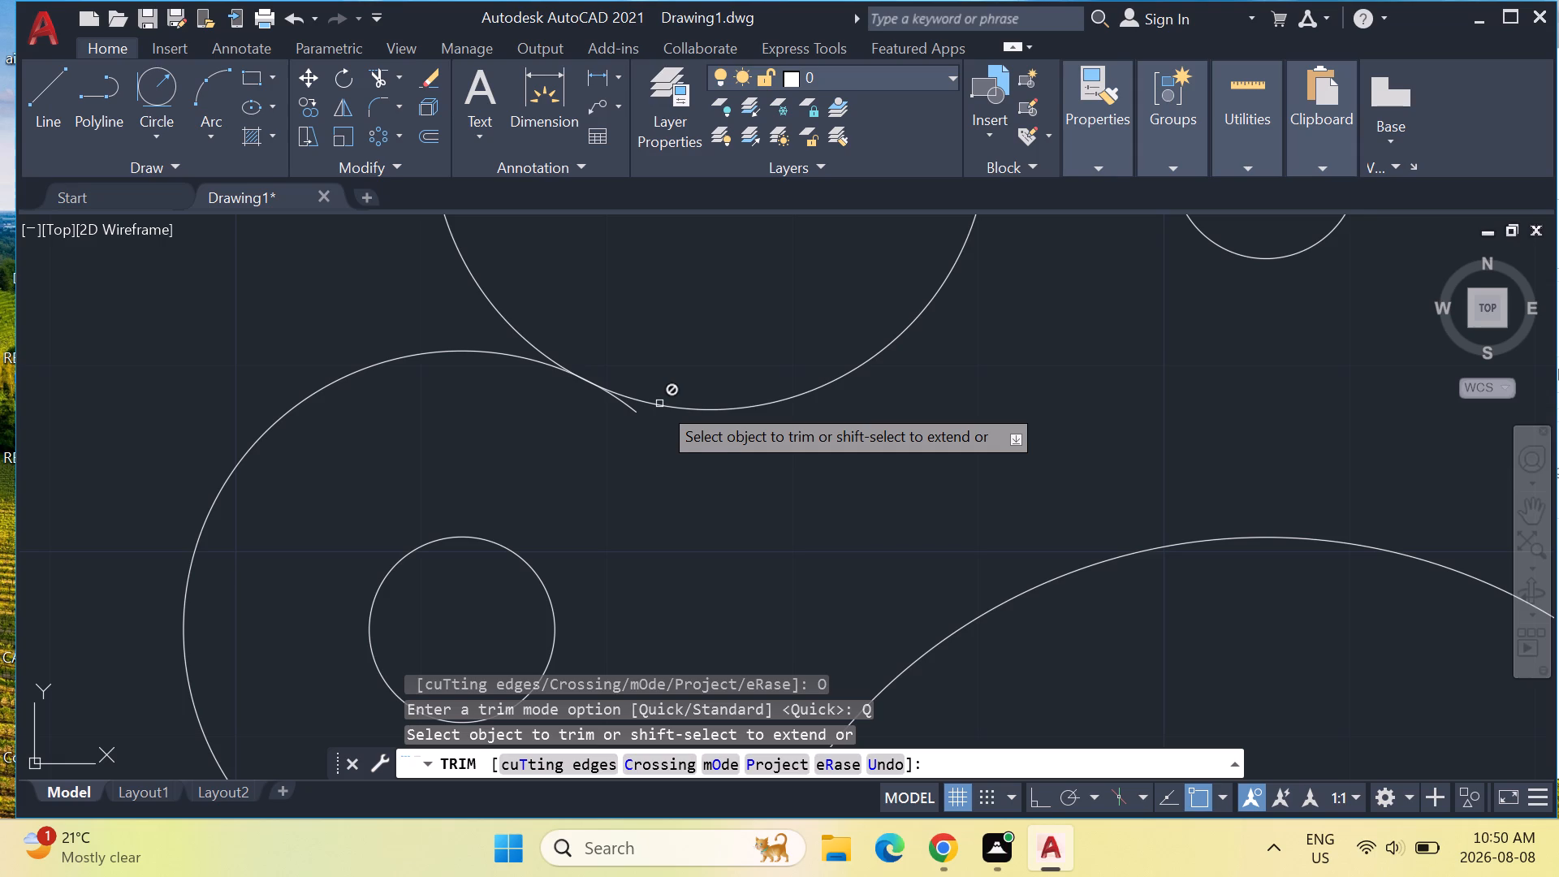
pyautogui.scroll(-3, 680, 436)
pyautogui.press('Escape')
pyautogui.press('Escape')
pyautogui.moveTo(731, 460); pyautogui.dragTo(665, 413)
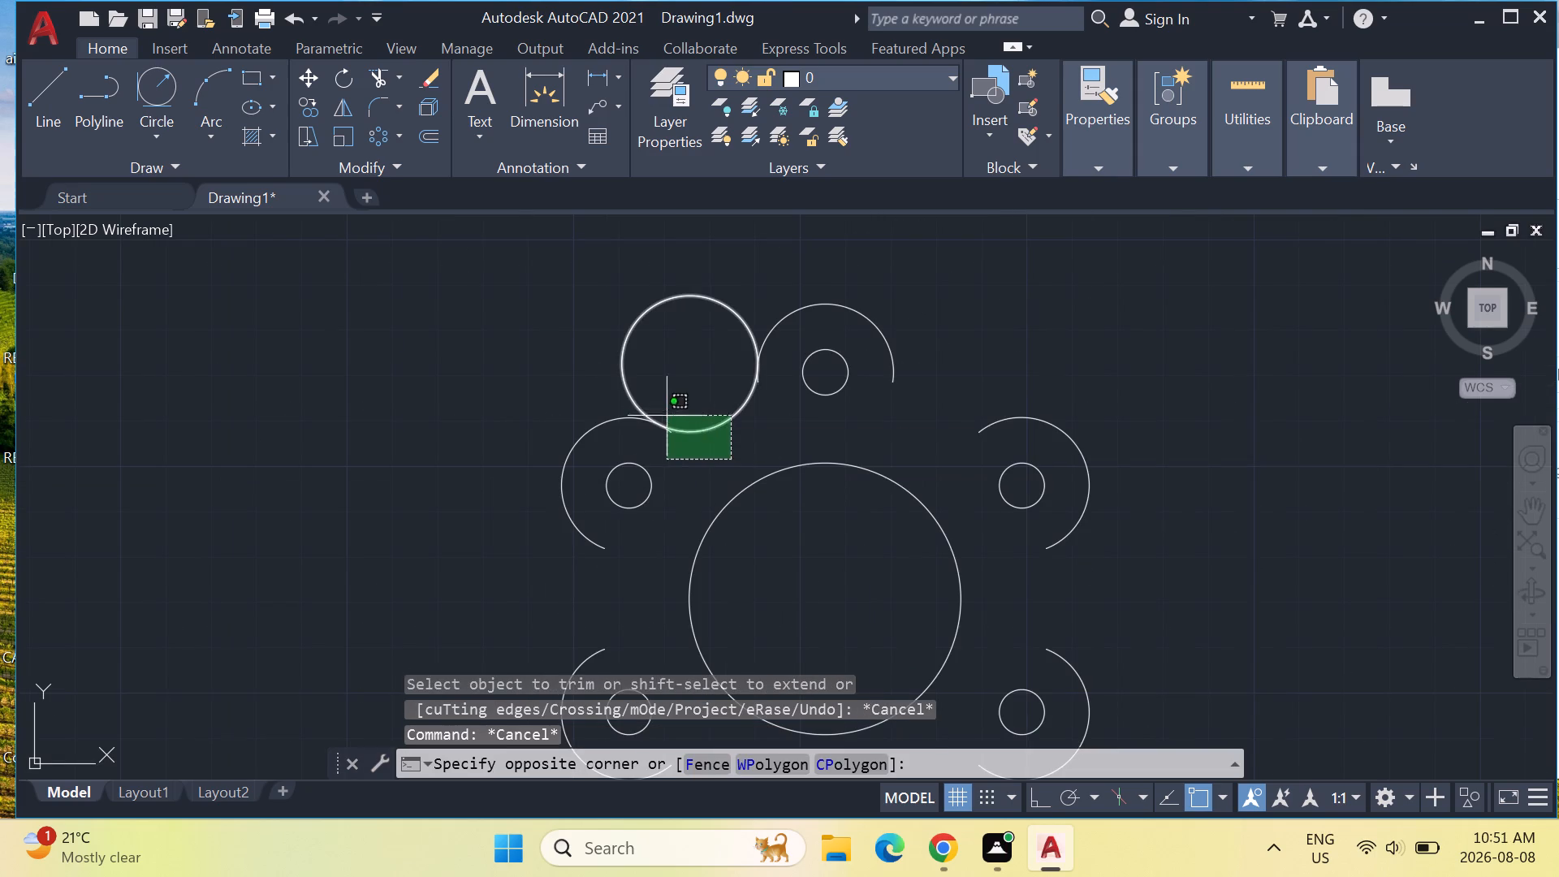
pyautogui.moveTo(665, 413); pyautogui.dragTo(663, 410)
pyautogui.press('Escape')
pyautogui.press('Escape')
# Explode the polar array of lobes and holes into separate objects.
pyautogui.click(602, 425)
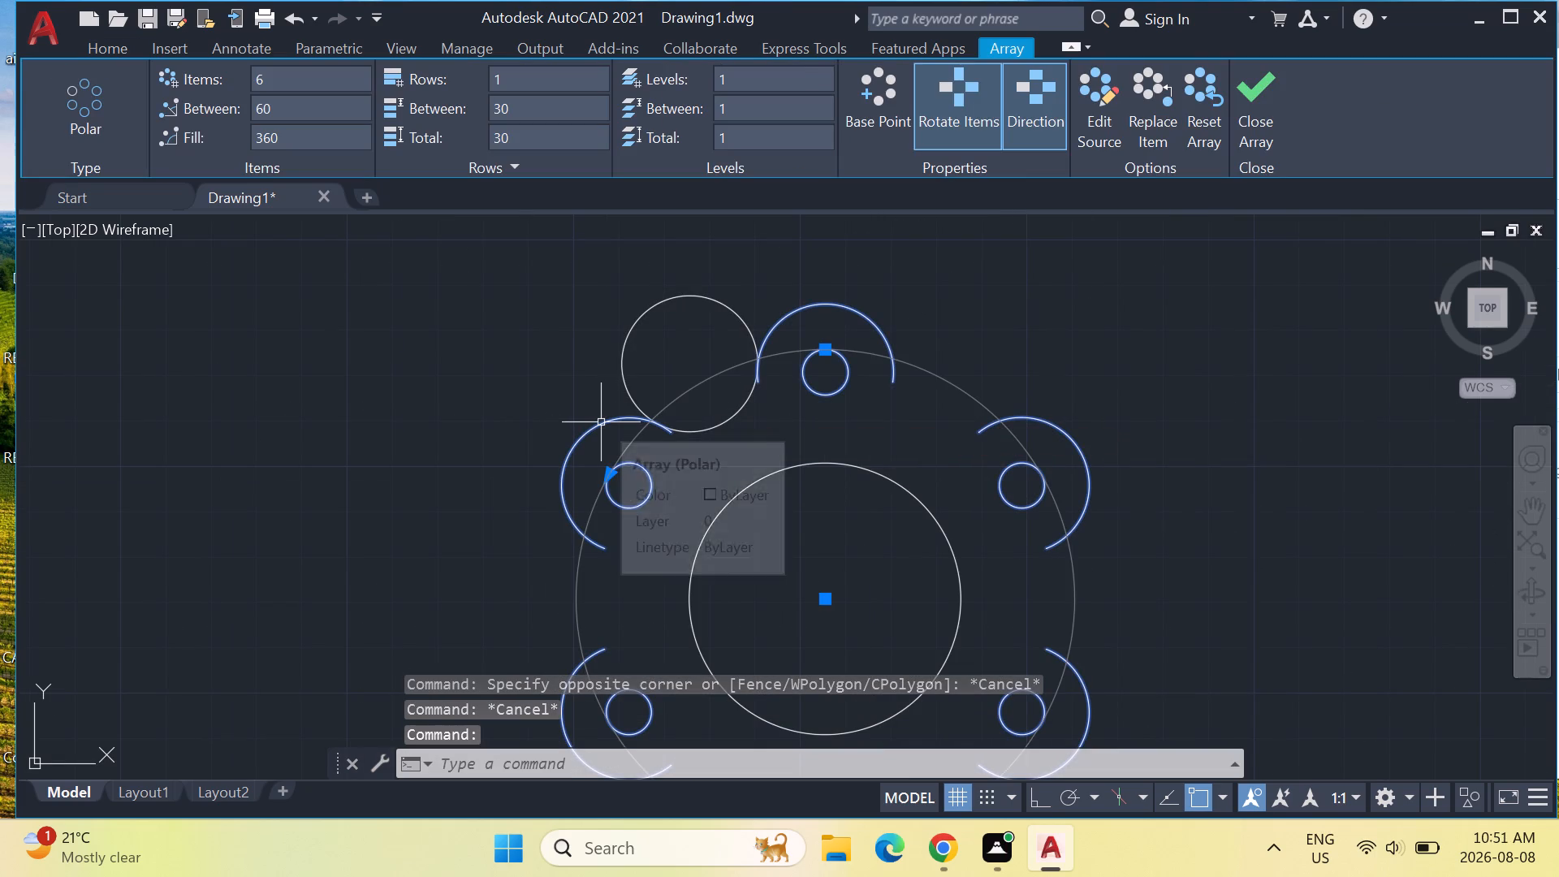
pyautogui.write('x')
pyautogui.press('space')
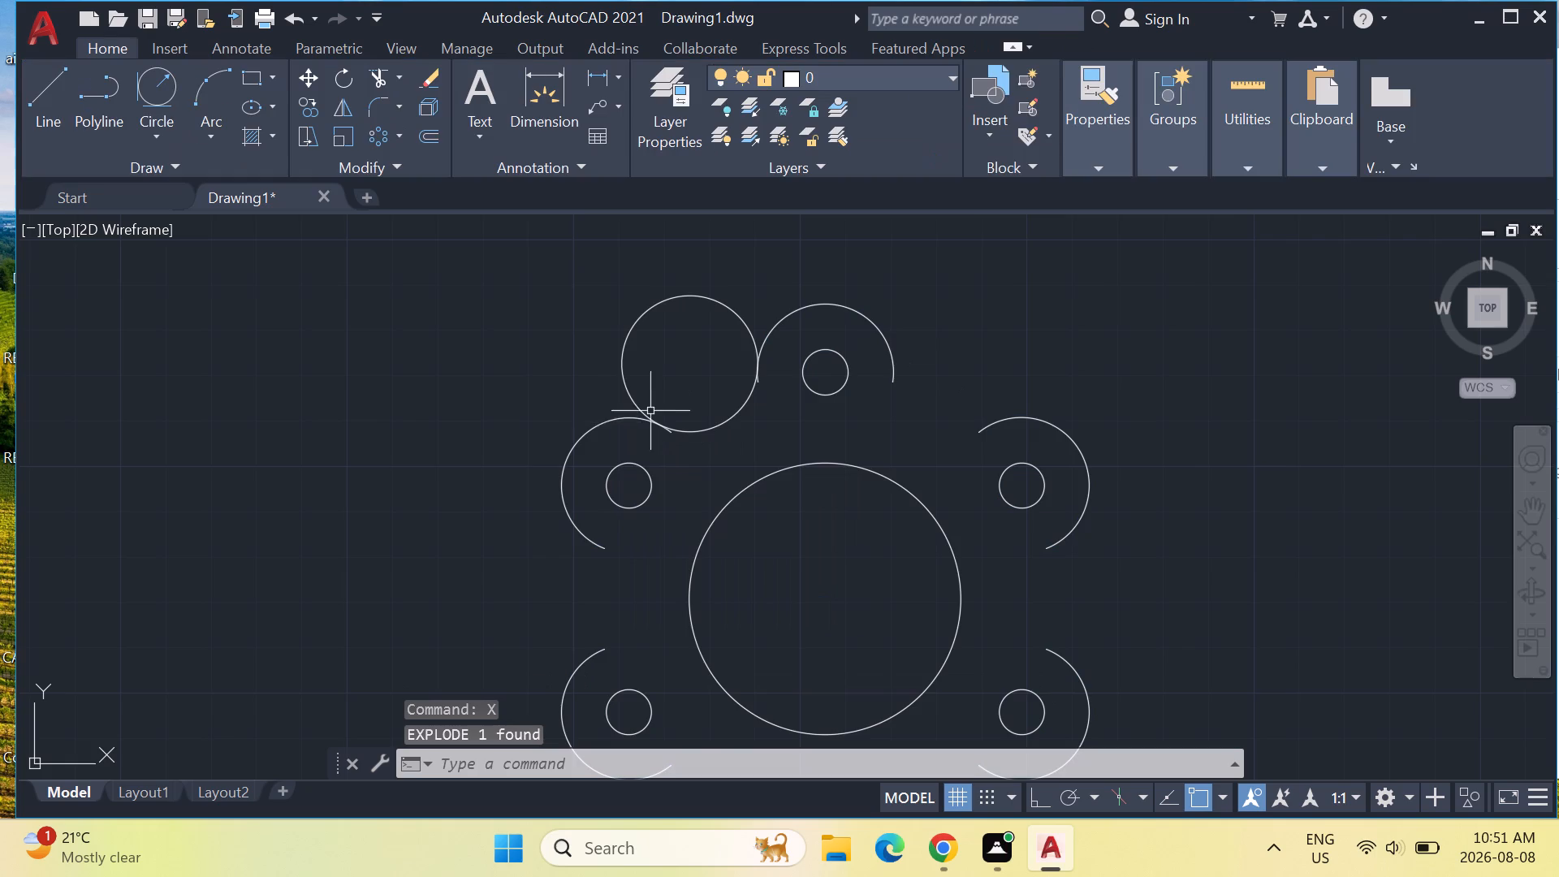
# Trim the upper-left lobe's overhanging arc end where it touches the tangent circle.
pyautogui.scroll(2, 660, 419)
pyautogui.press('t')
pyautogui.press('r')
pyautogui.press('space')
pyautogui.scroll(3, 698, 469)
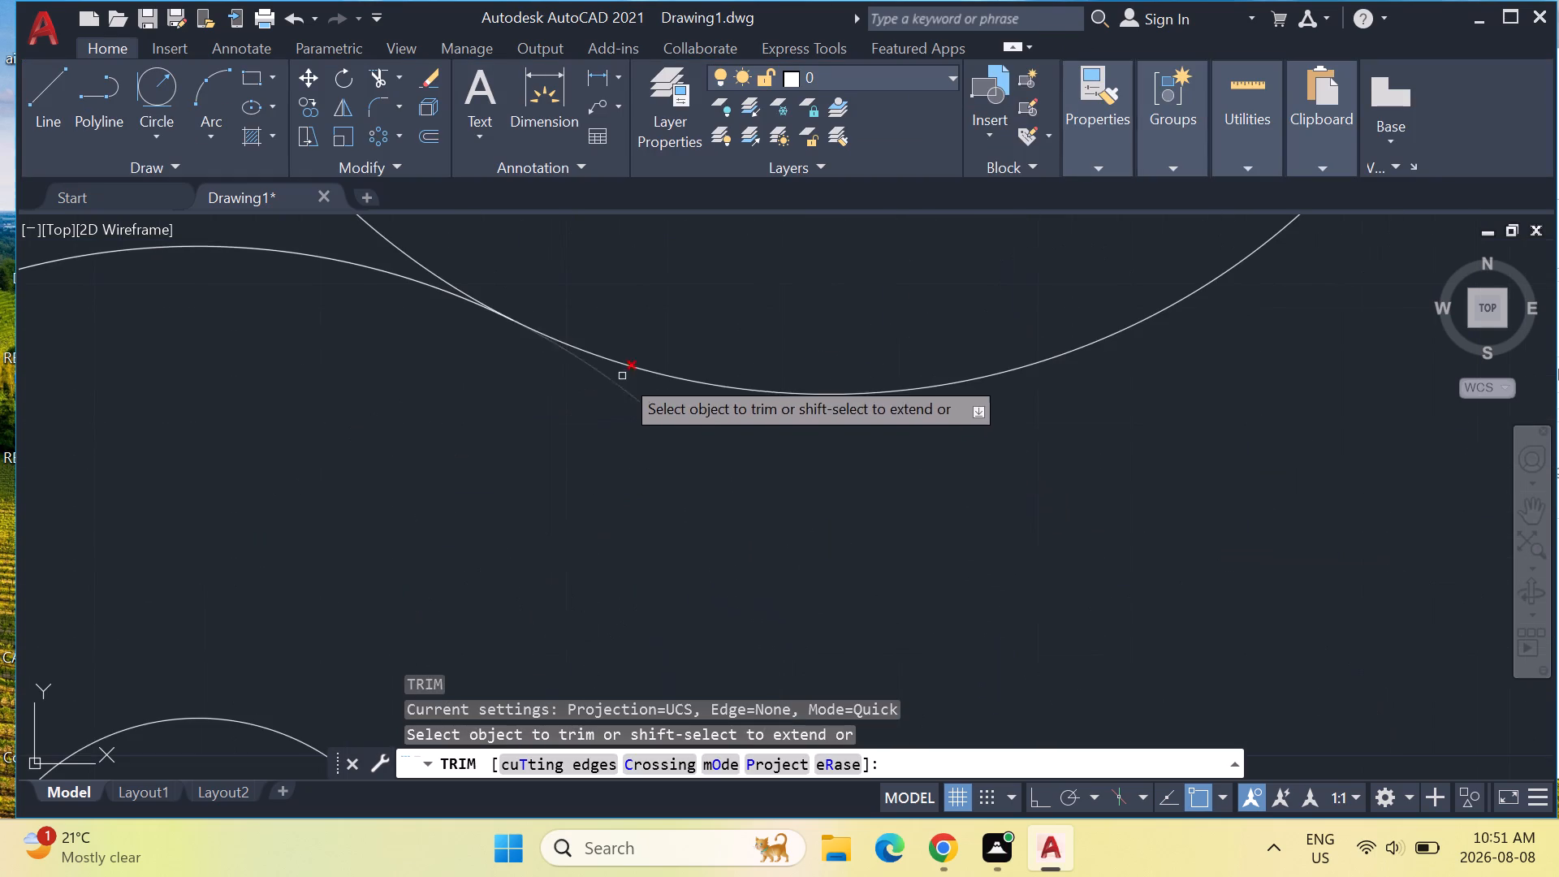
pyautogui.click(612, 386)
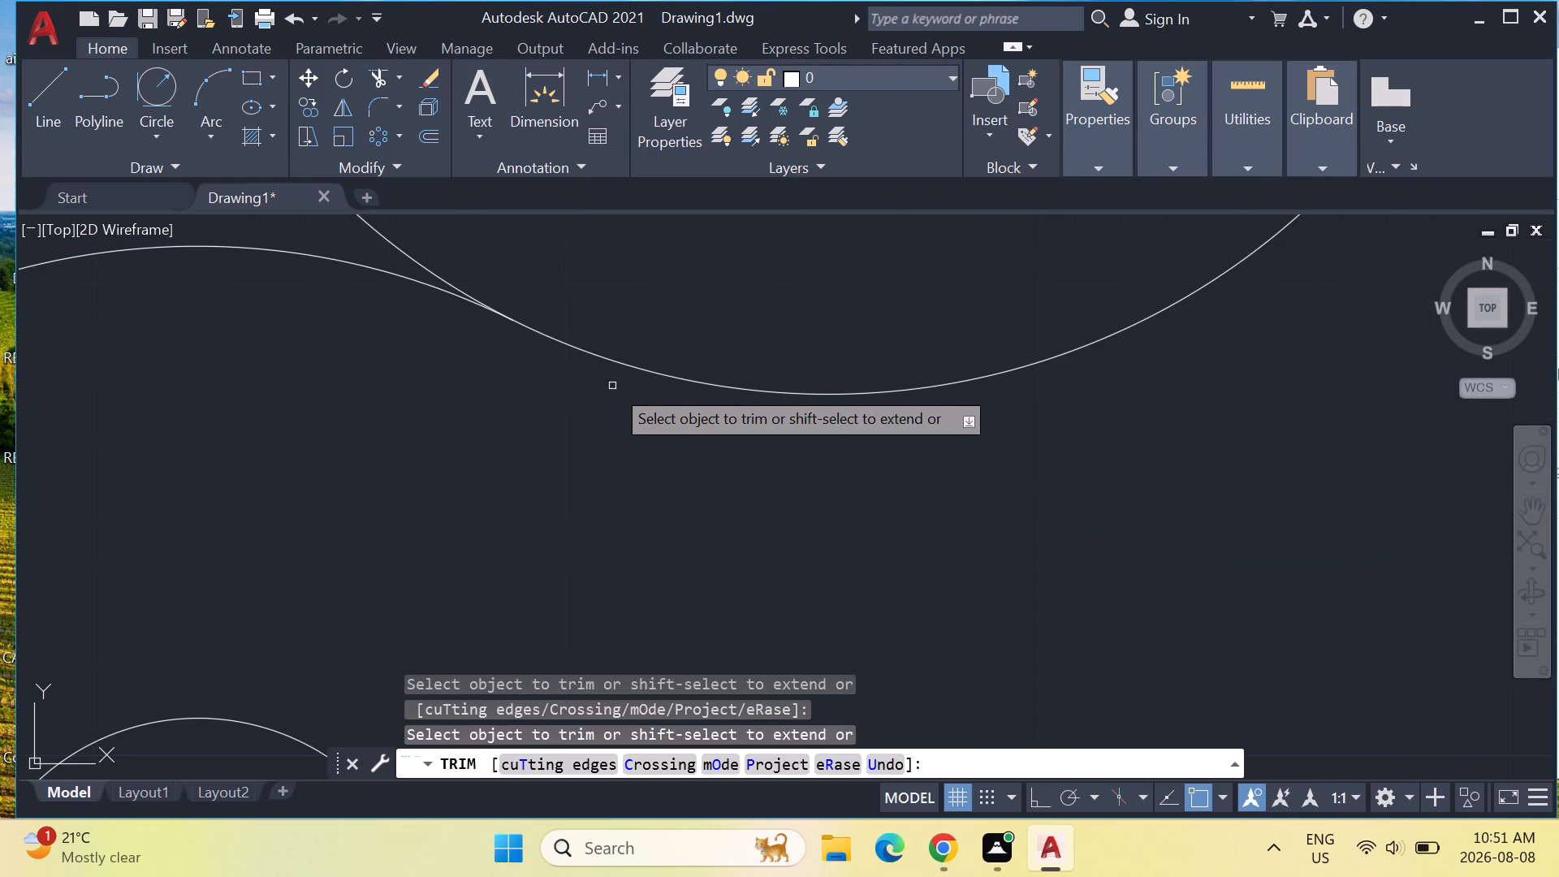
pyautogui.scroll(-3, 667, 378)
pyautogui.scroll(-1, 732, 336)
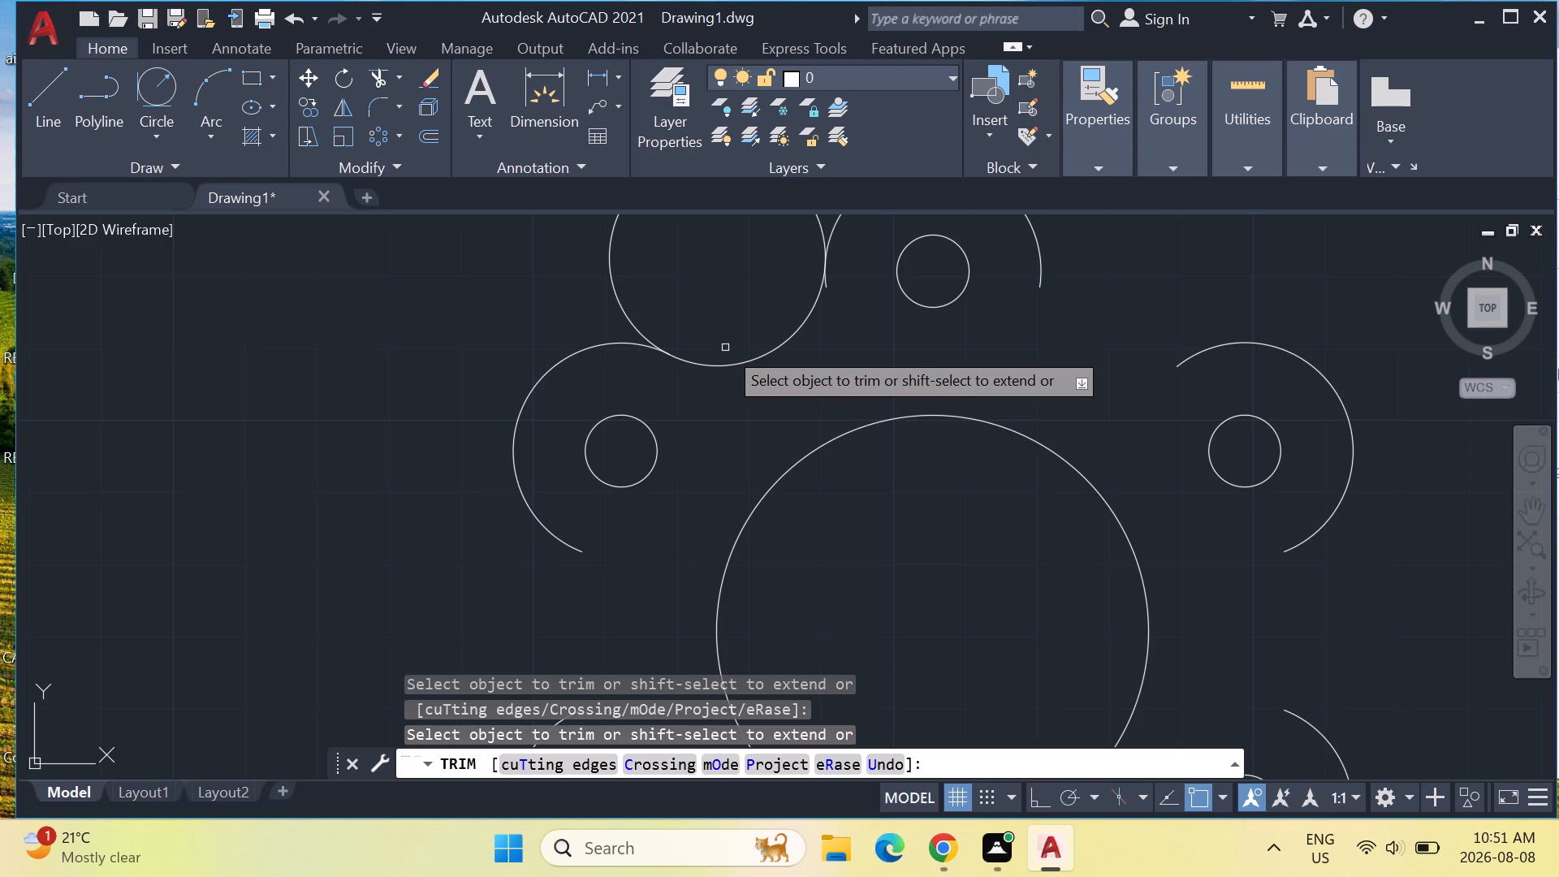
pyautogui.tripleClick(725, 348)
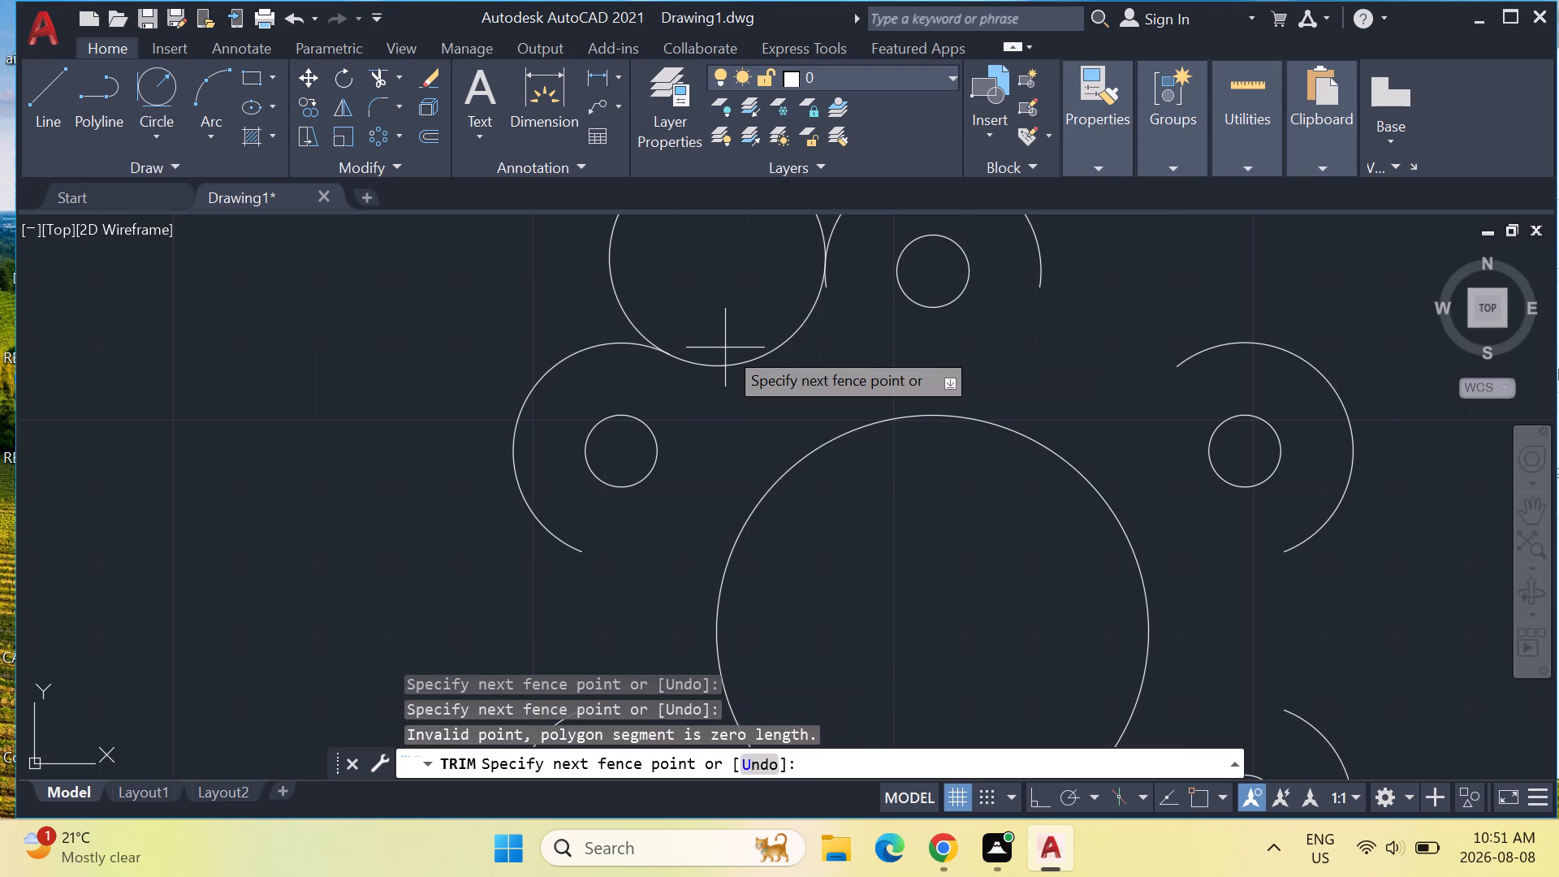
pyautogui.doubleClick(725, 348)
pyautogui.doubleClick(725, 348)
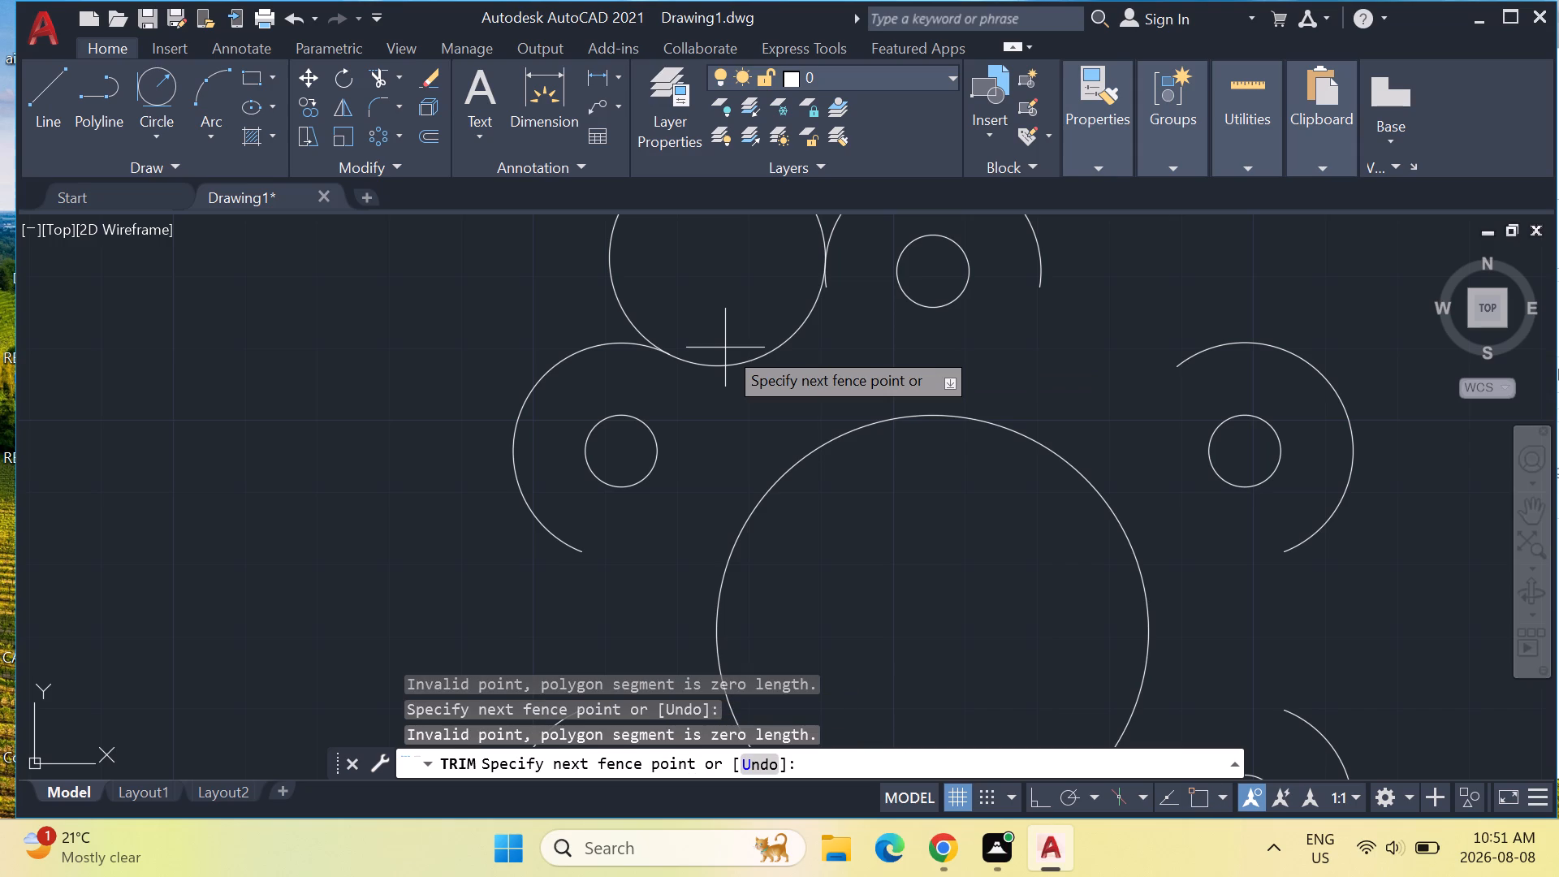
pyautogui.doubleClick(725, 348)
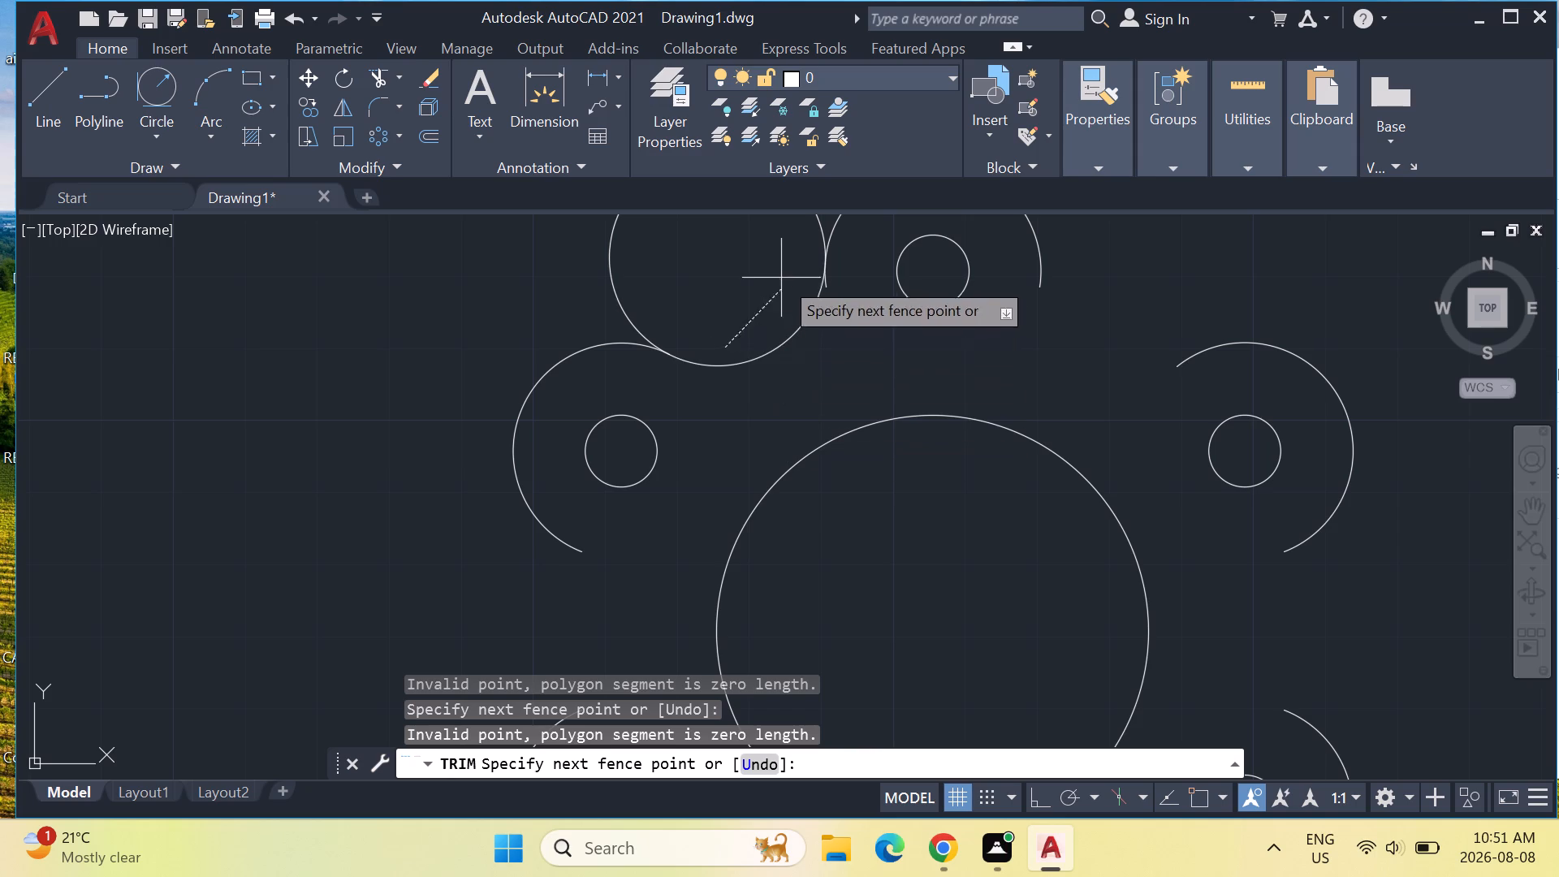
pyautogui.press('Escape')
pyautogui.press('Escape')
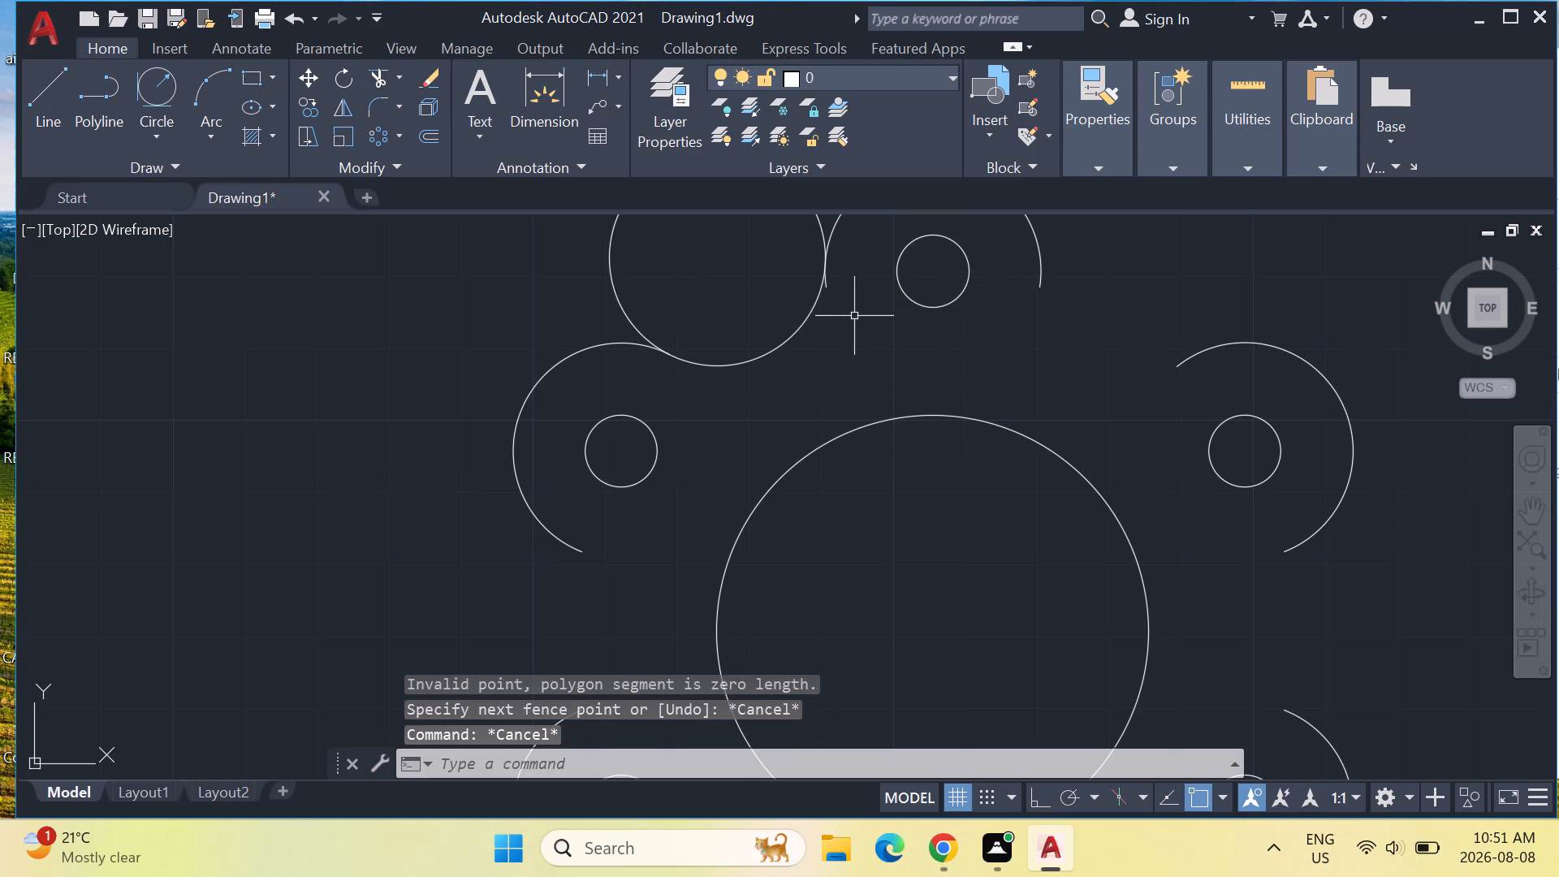
# Trim the top lobe's overhanging left arc end where it touches the tangent circle.
pyautogui.moveTo(819, 279); pyautogui.dragTo(759, 369, button='middle')
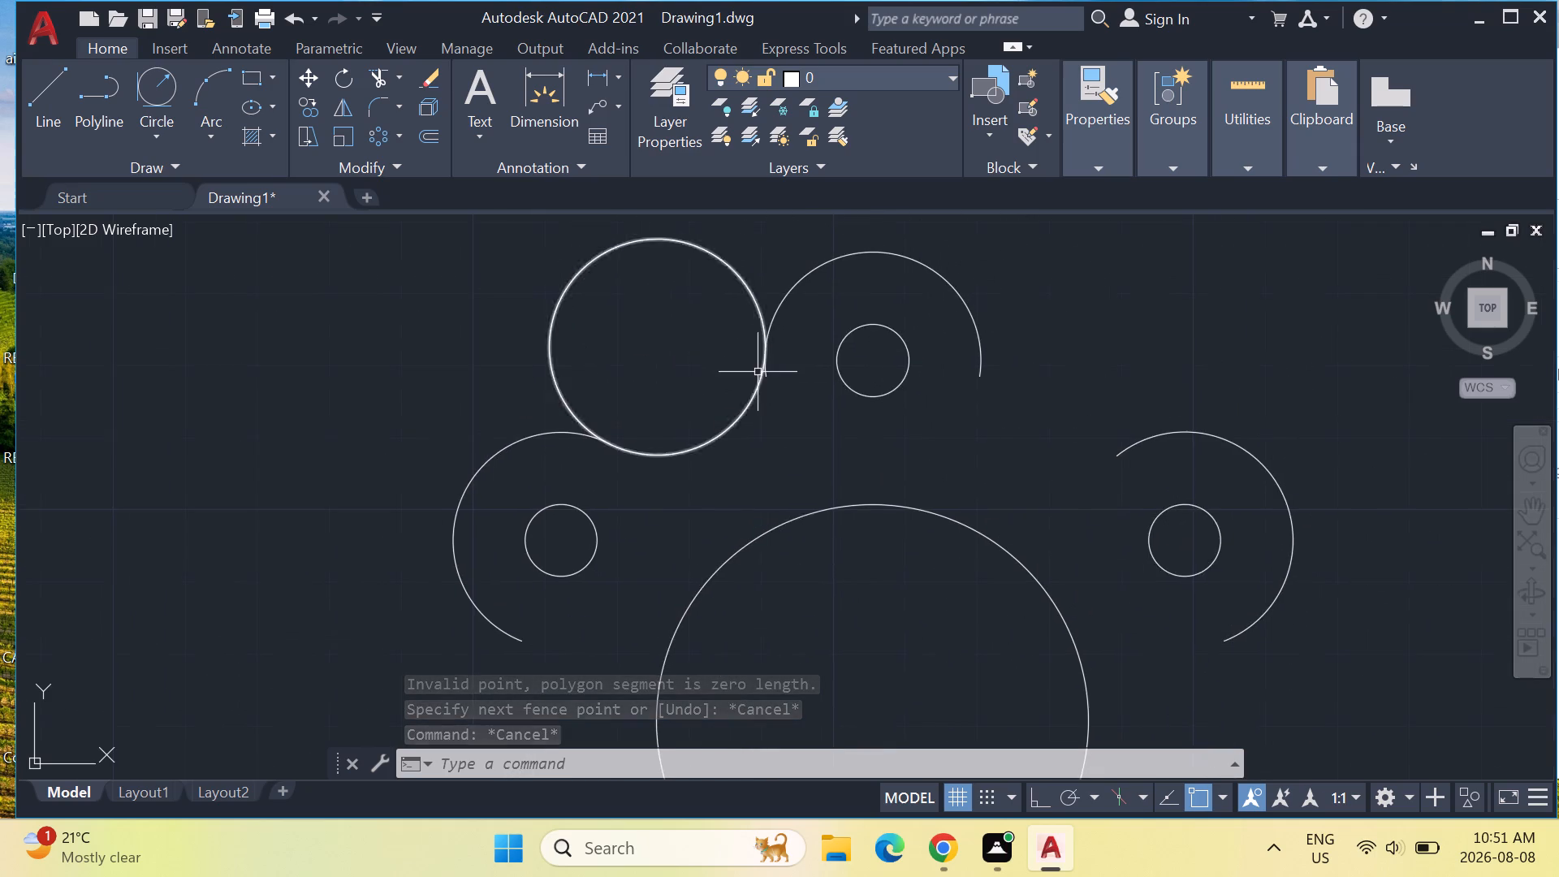
pyautogui.scroll(2, 758, 372)
pyautogui.press('Escape')
pyautogui.press('Escape')
pyautogui.press('Escape')
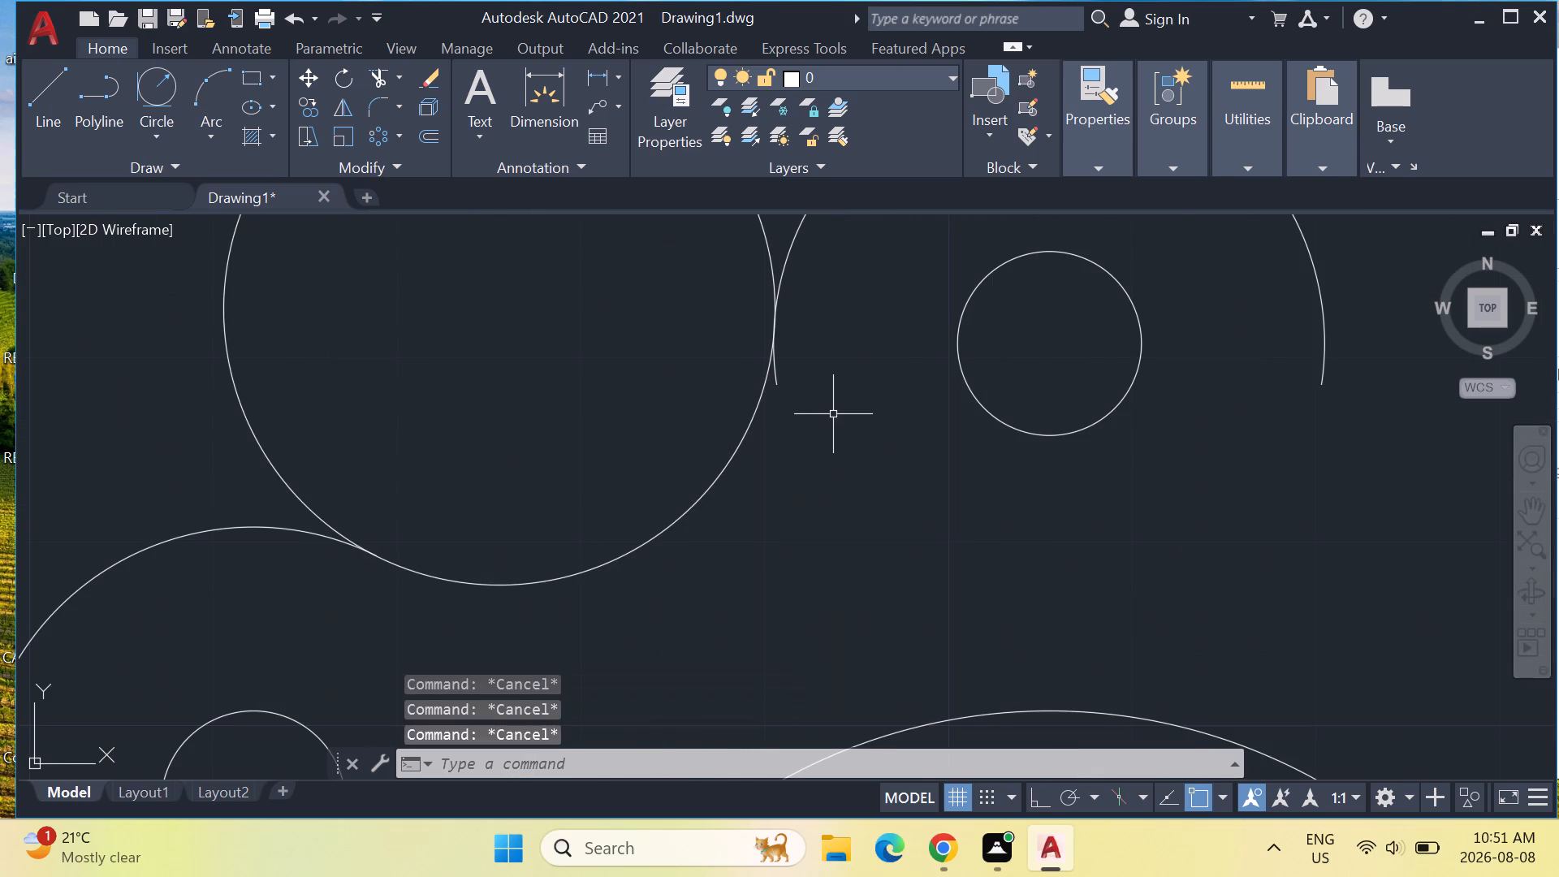
pyautogui.press('Escape')
pyautogui.write('trim')
pyautogui.press('Return')
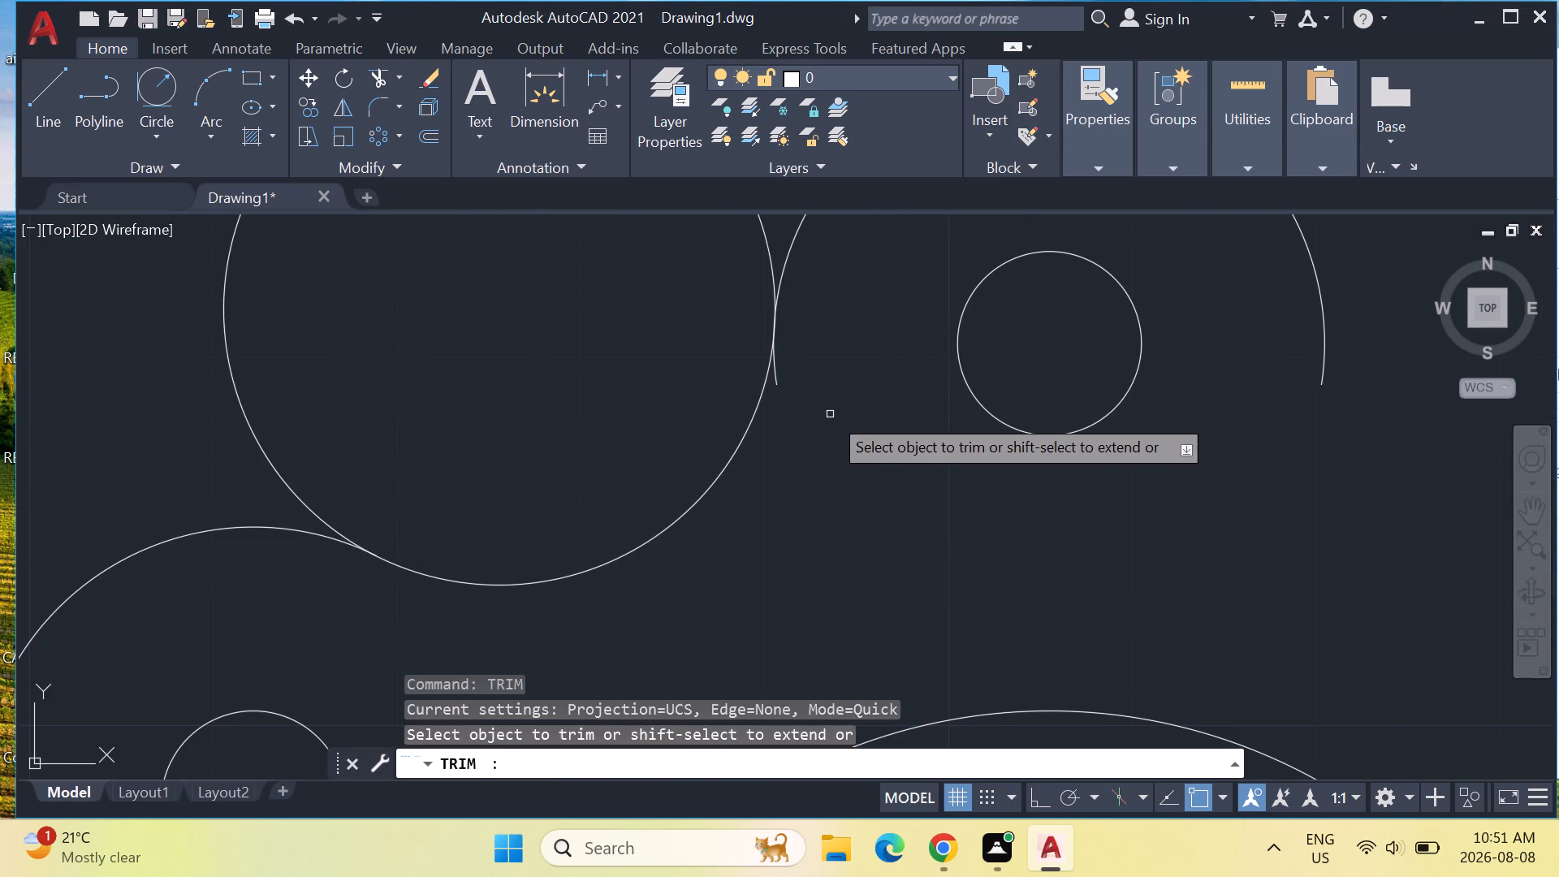
pyautogui.click(778, 371)
# Trim away the outer part of the tangent circle, leaving only the concave arc joining the upper-left and top lobes.
pyautogui.scroll(-2, 806, 375)
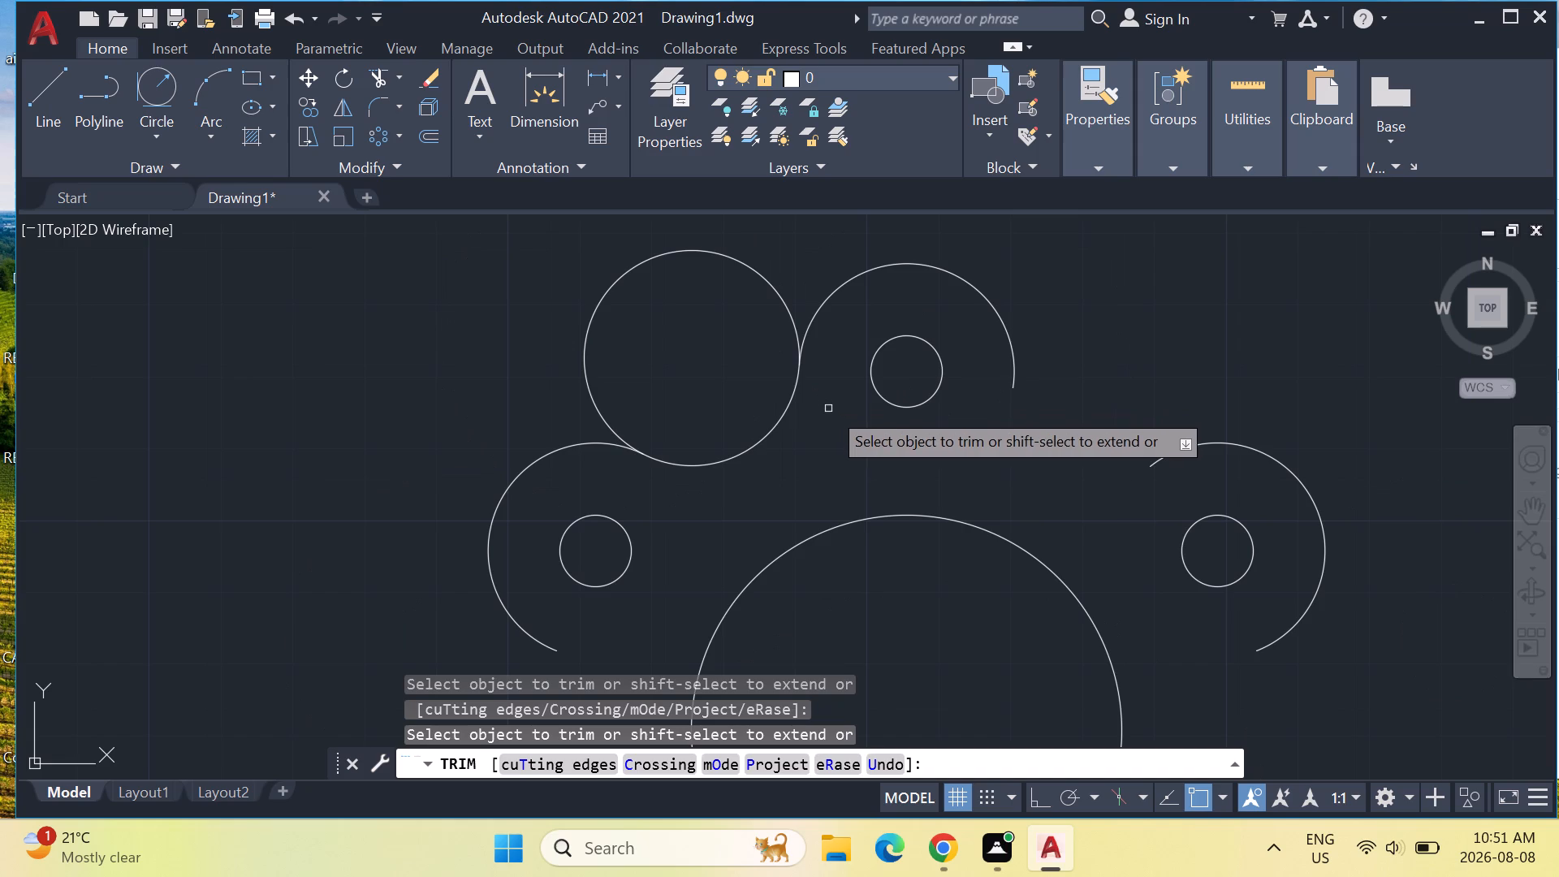
pyautogui.moveTo(829, 408); pyautogui.dragTo(781, 418, button='middle')
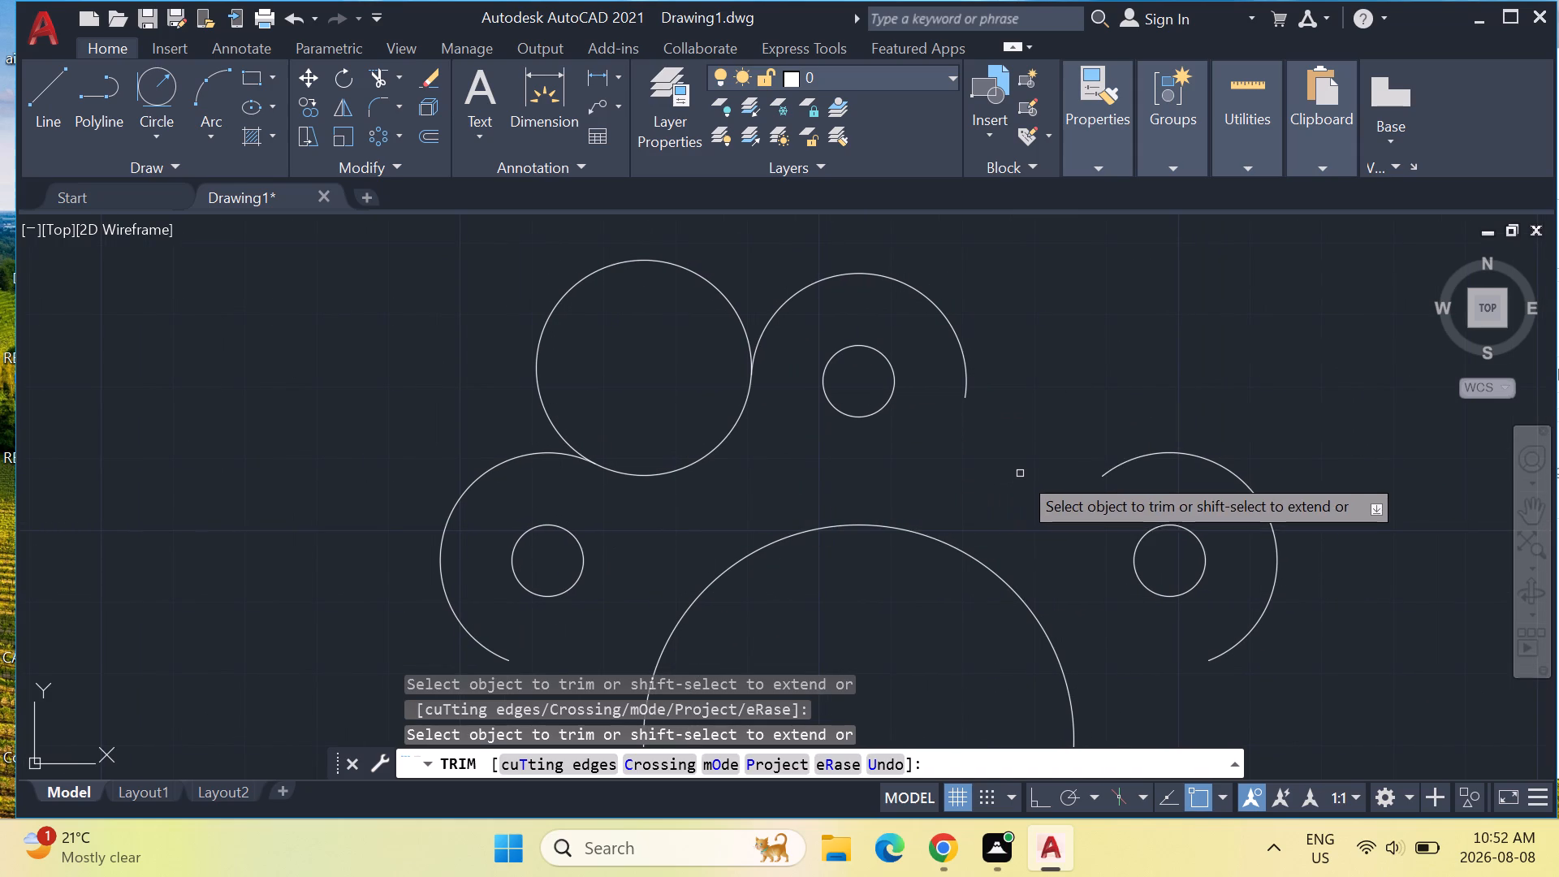
pyautogui.click(562, 305)
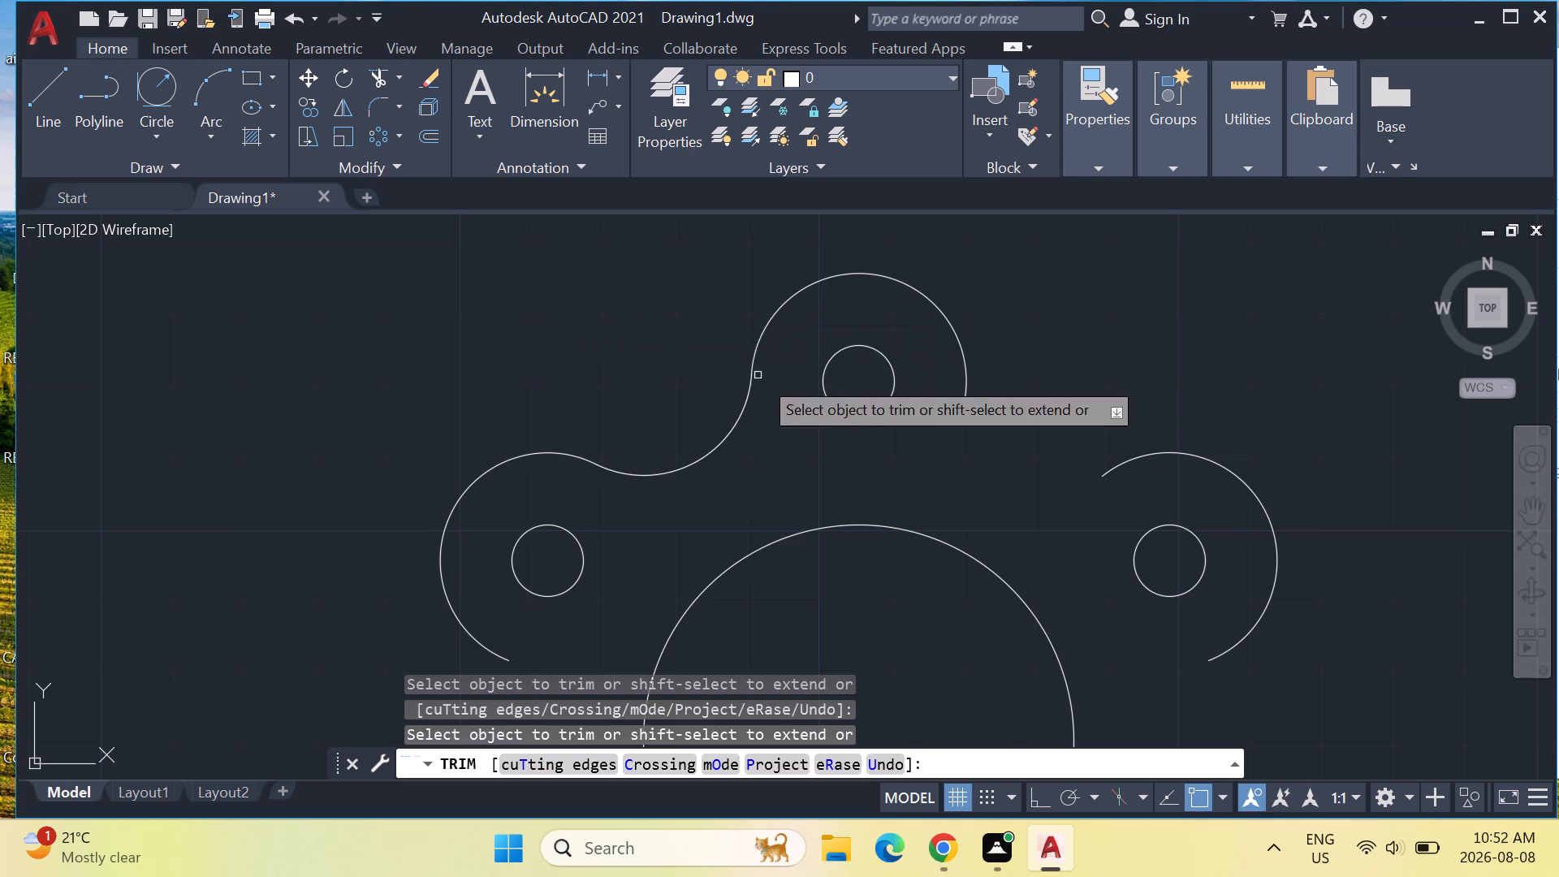
pyautogui.scroll(-1, 811, 433)
pyautogui.moveTo(849, 435); pyautogui.dragTo(715, 388, button='middle')
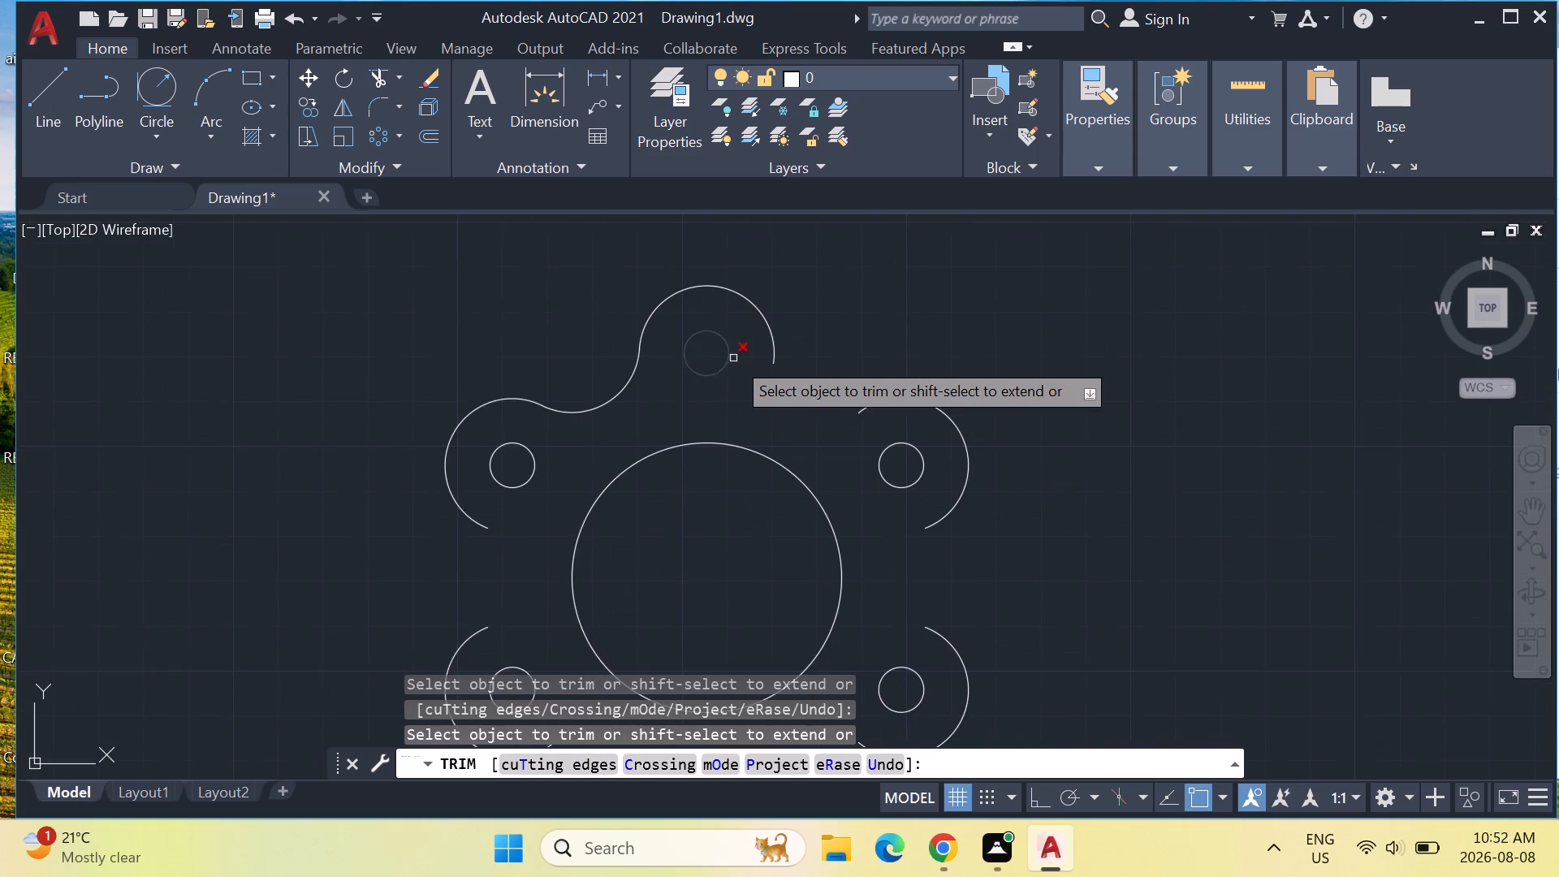
pyautogui.scroll(-1, 733, 358)
pyautogui.moveTo(763, 379); pyautogui.dragTo(744, 382, button='middle')
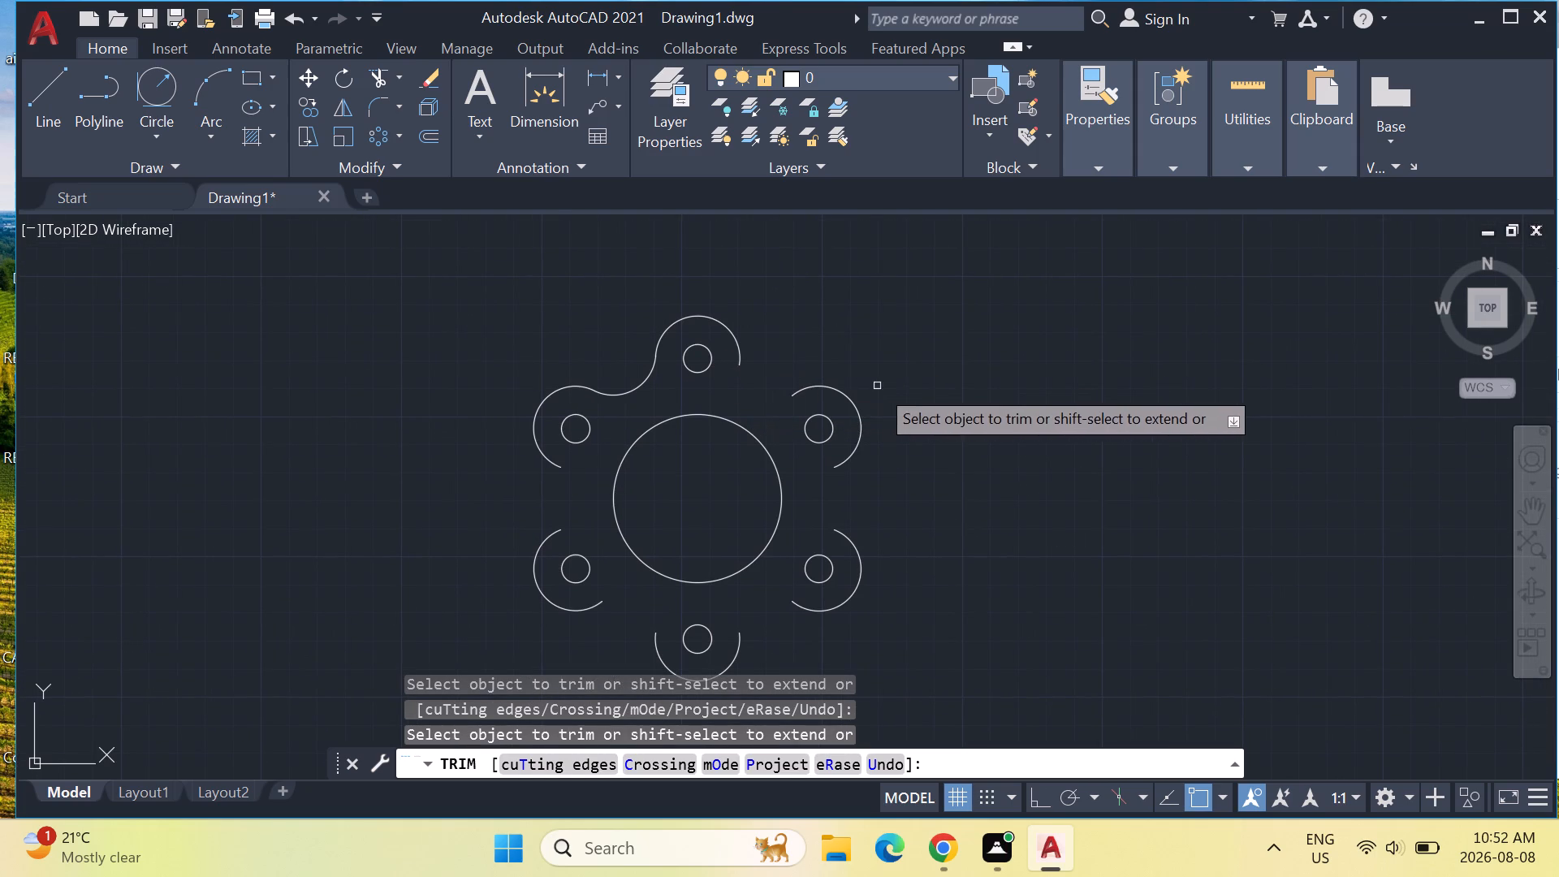
pyautogui.press('Escape')
pyautogui.press('Escape')
pyautogui.press('Escape')
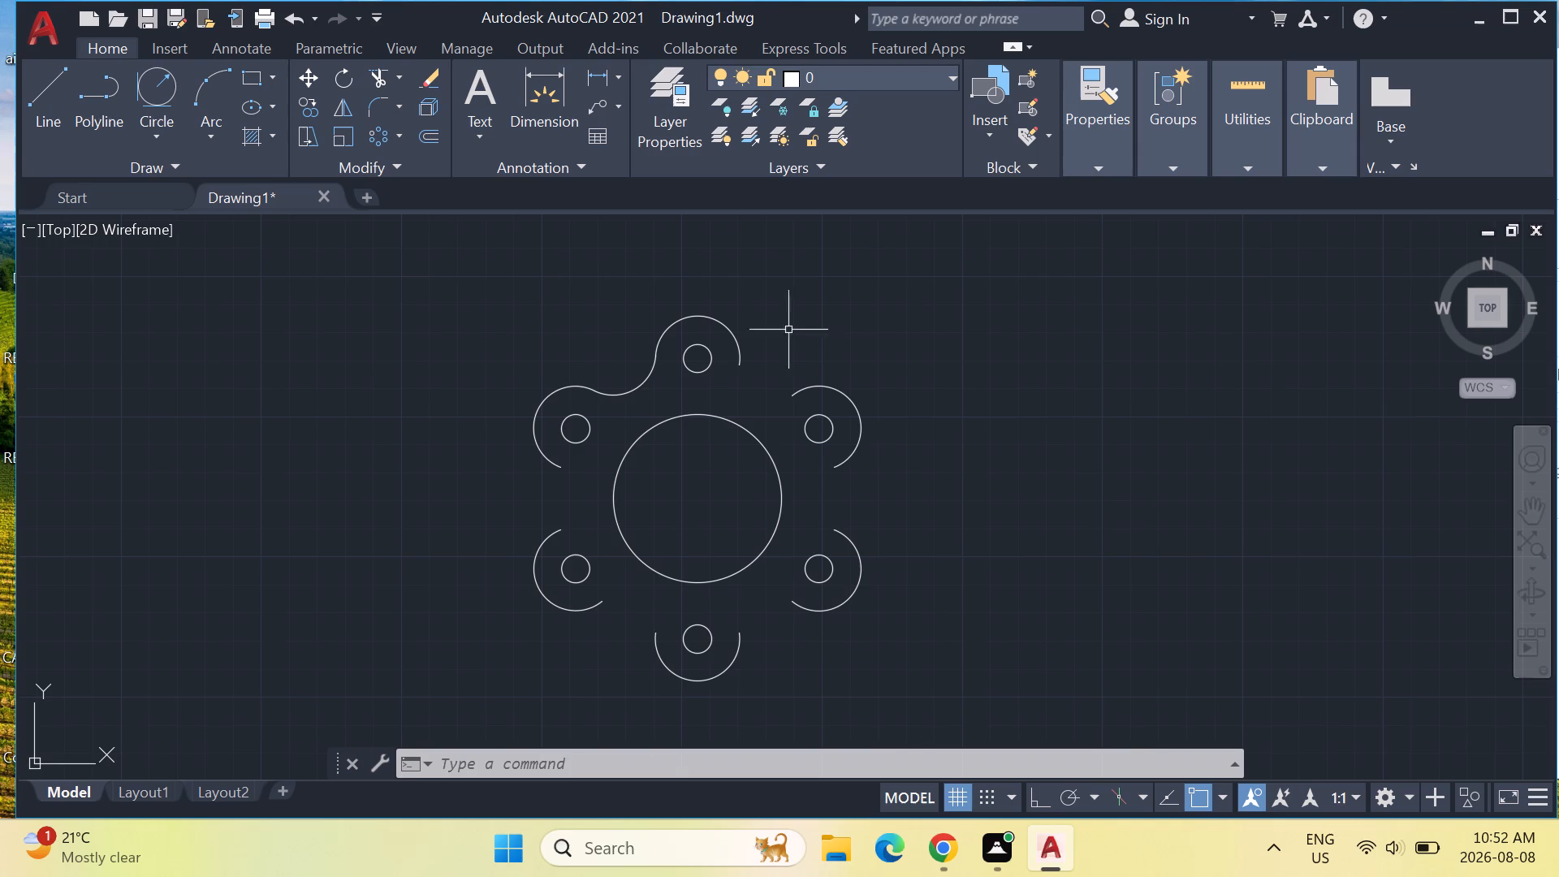
pyautogui.press('Escape')
pyautogui.press('Escape')
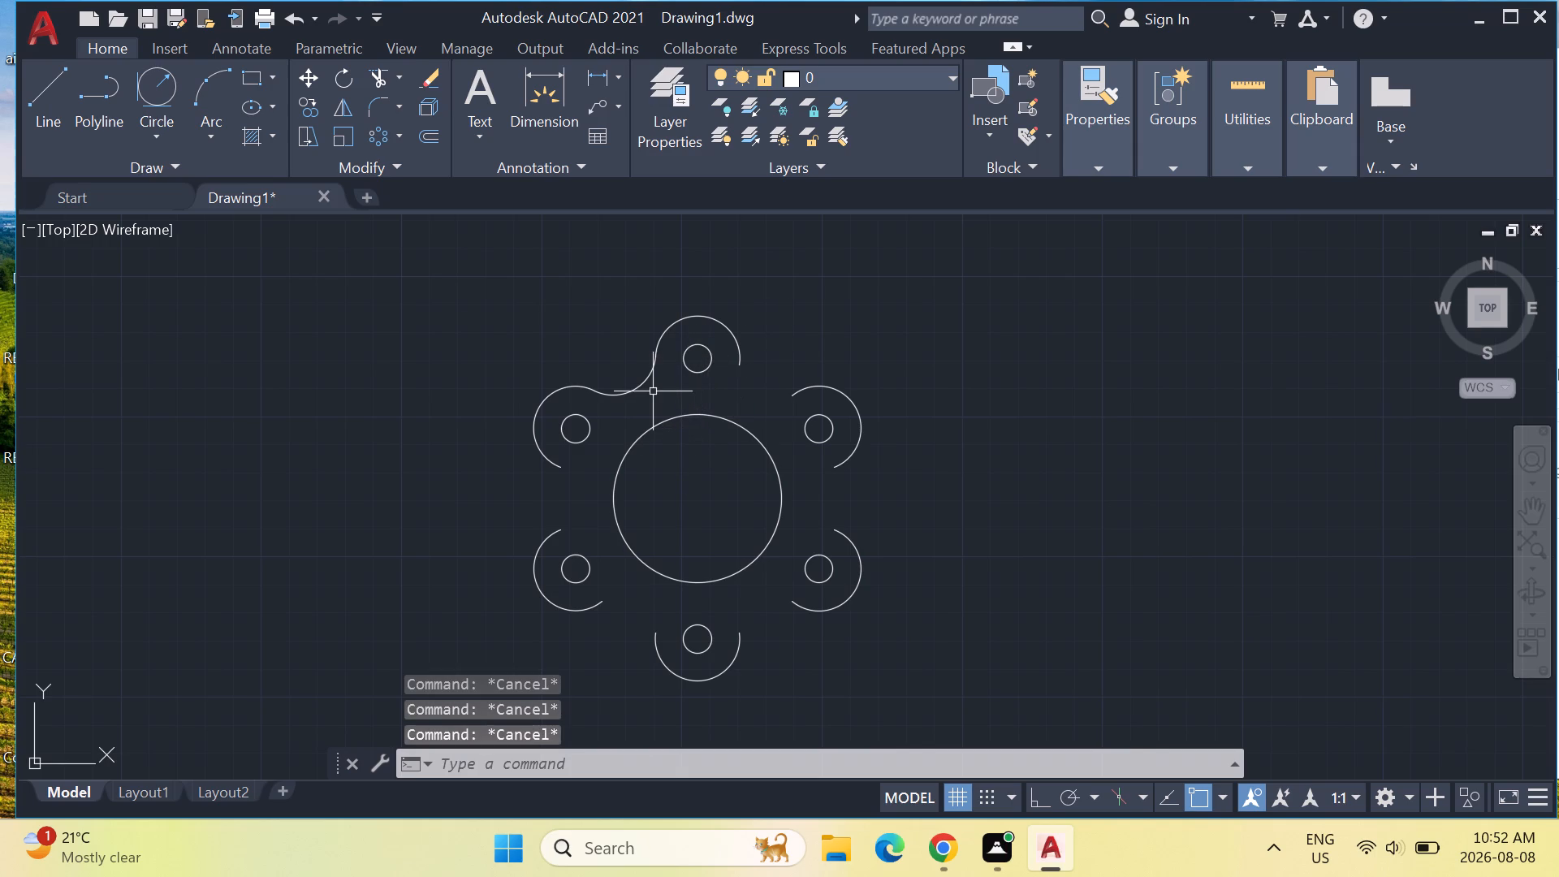
pyautogui.press('Escape')
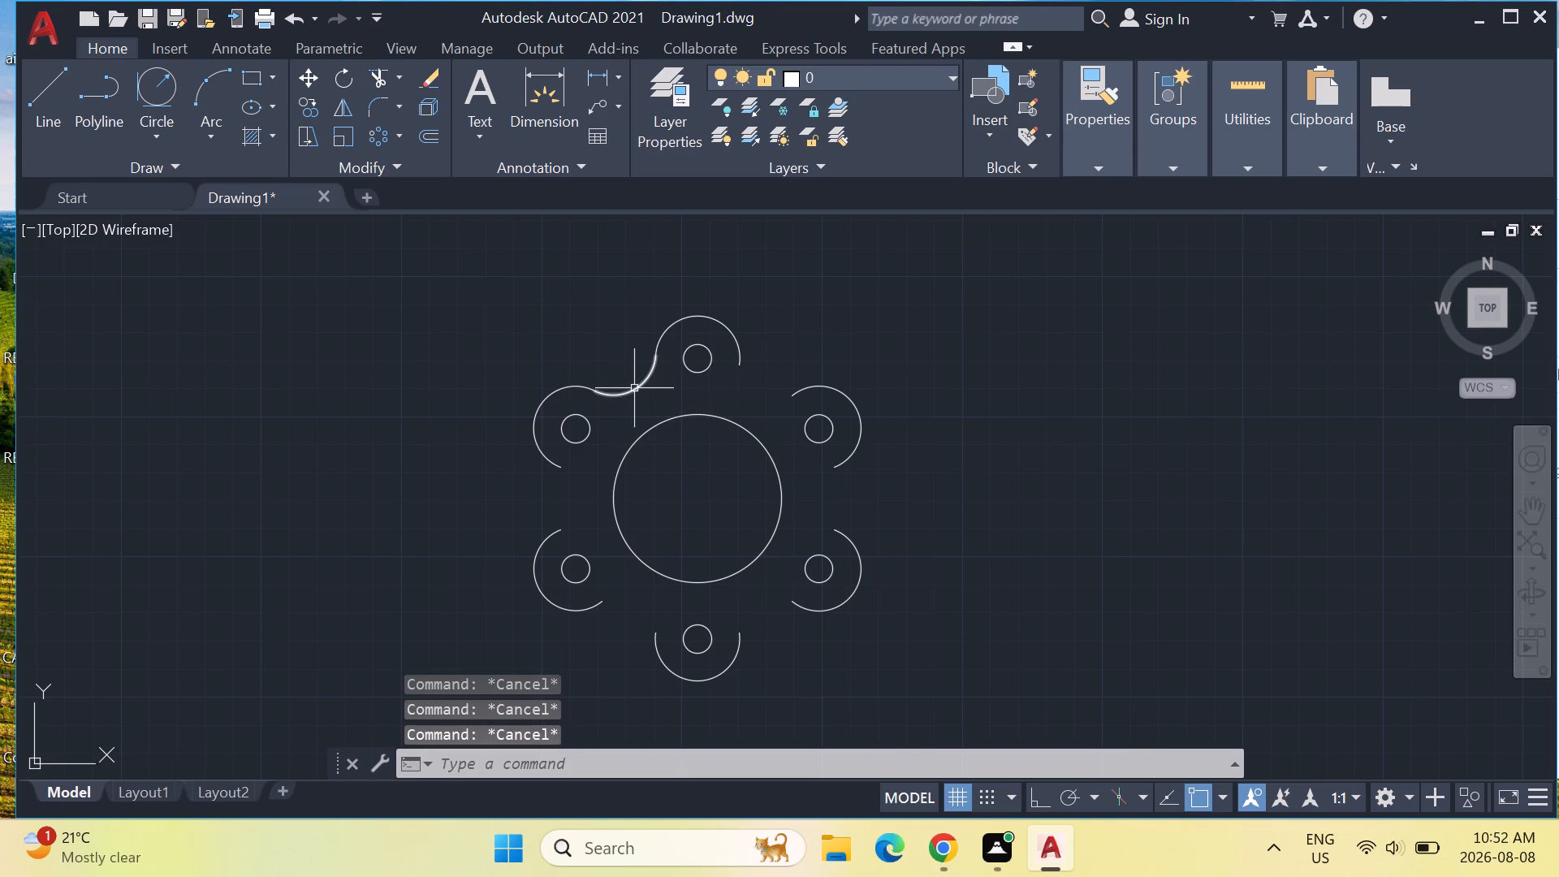
# Polar-array the concave connecting arc around the large circle's centre with 6 items, 60 degrees apart, filling 360 degrees.
pyautogui.click(634, 388)
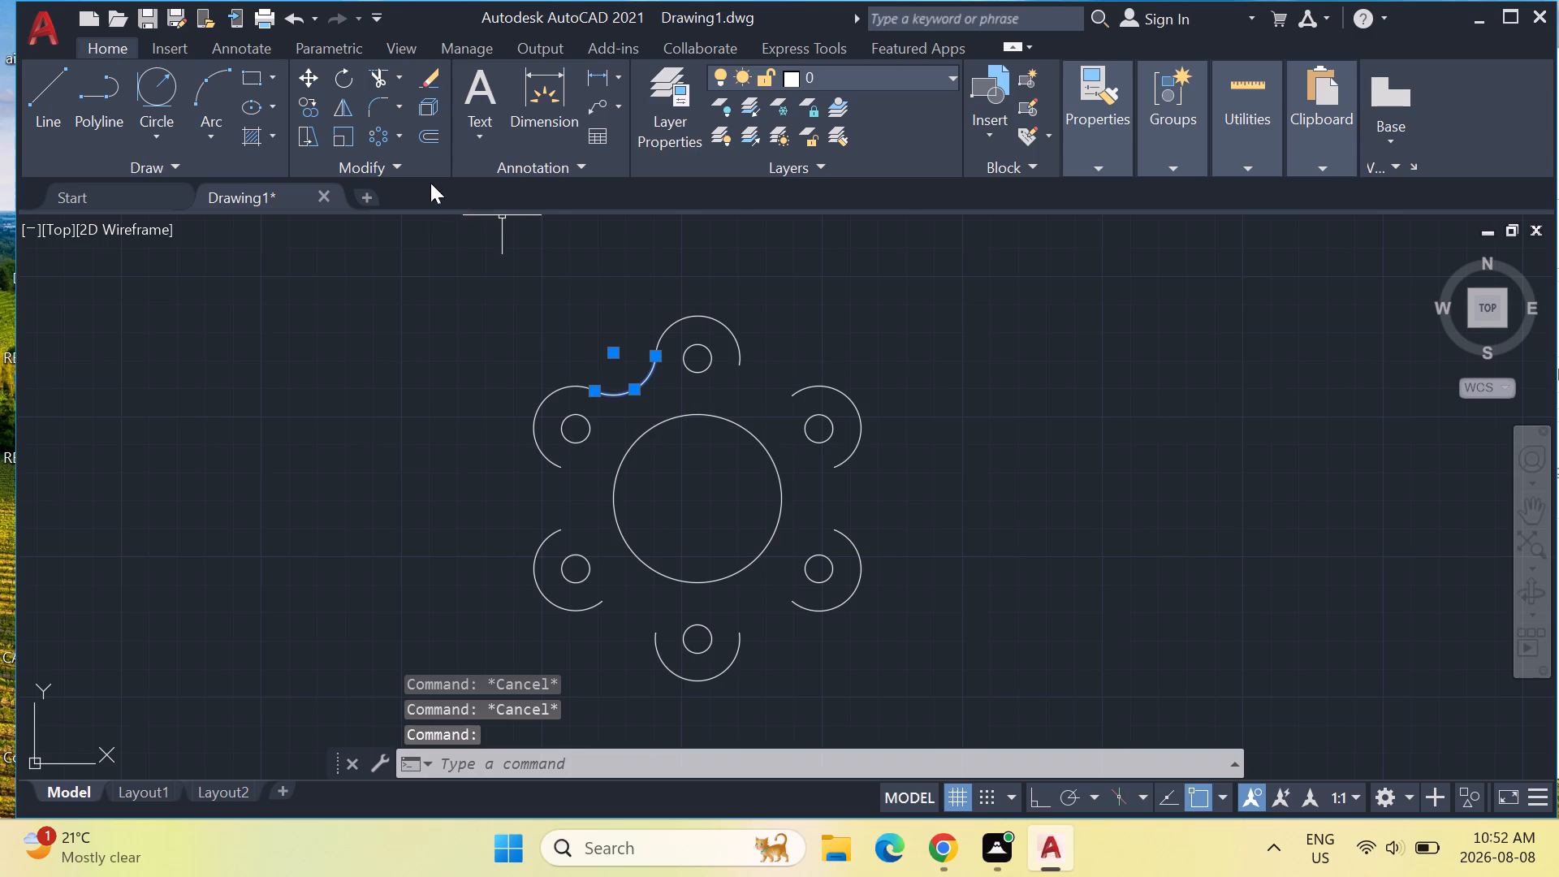
pyautogui.click(369, 137)
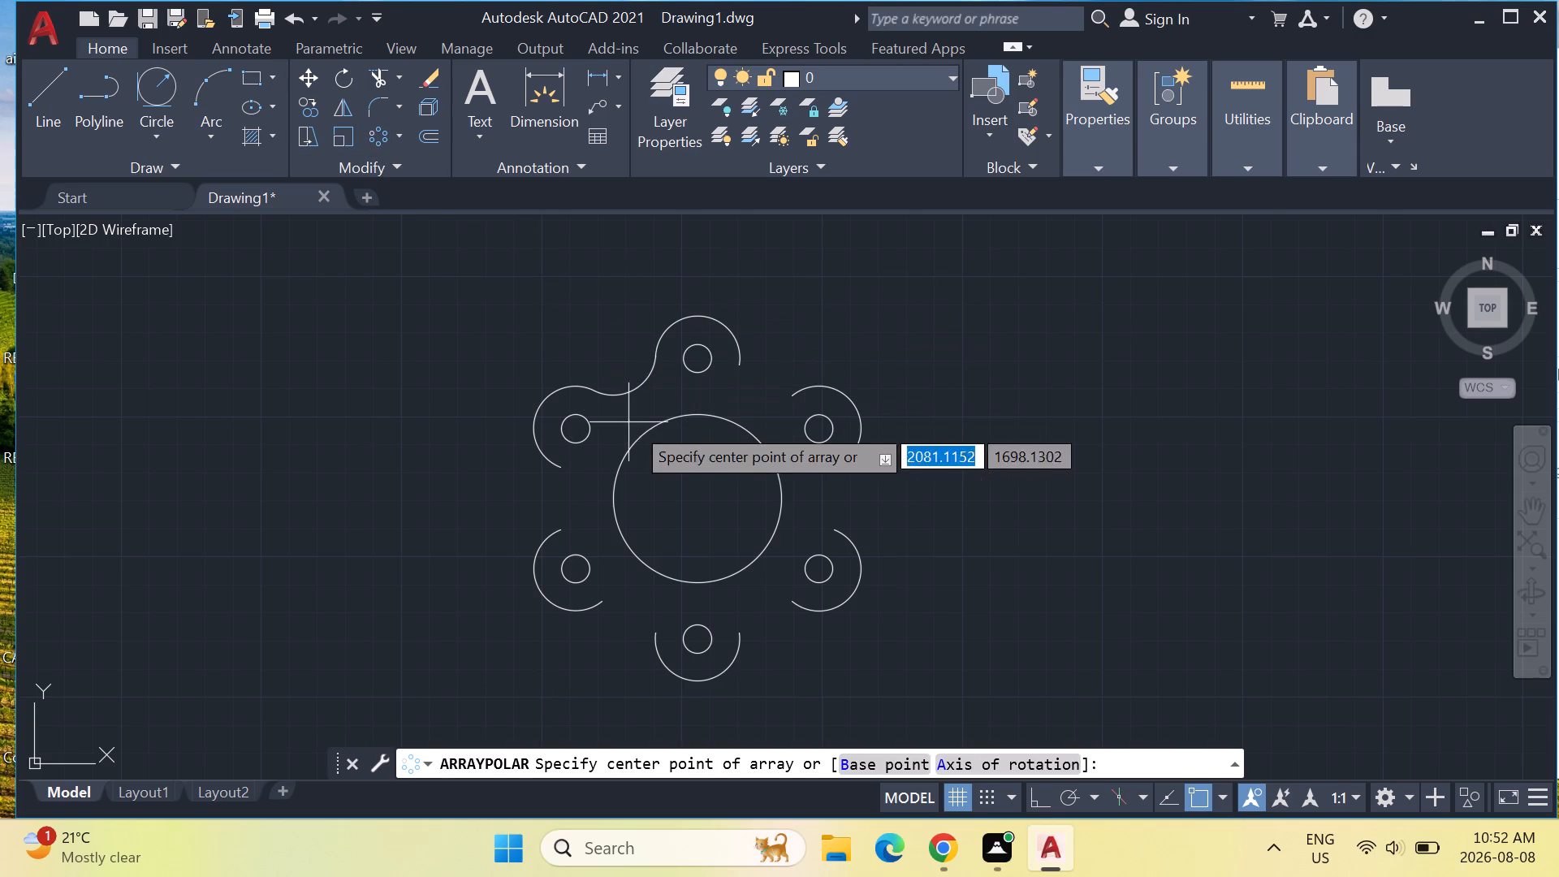
pyautogui.click(702, 507)
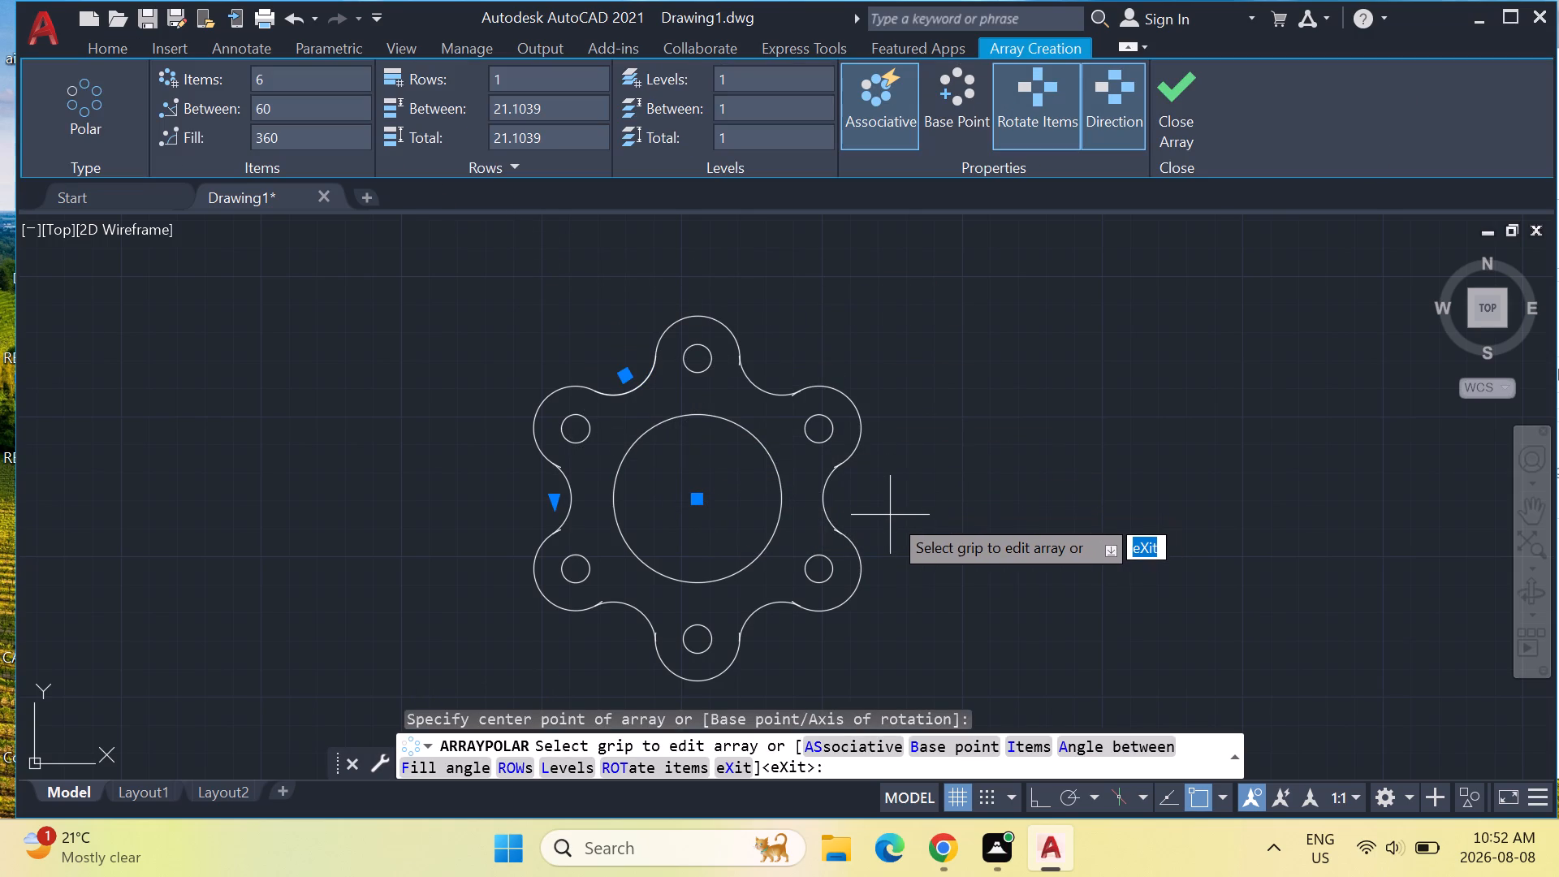
pyautogui.press('Return')
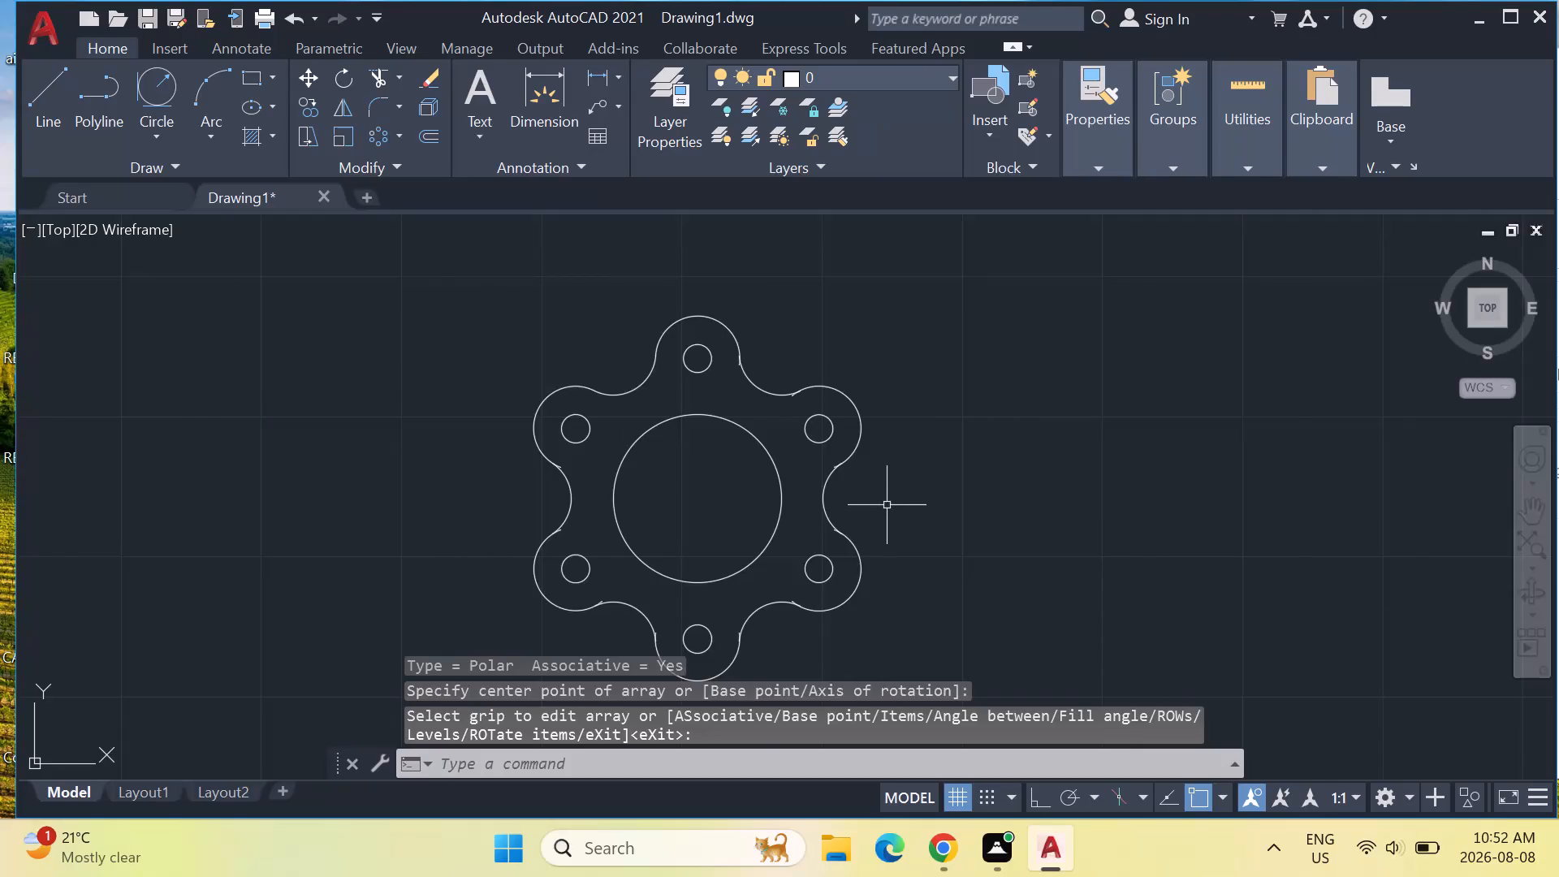
# Trim the top lobe's overhanging right arc end where it meets the adjacent concave connecting arc.
pyautogui.scroll(3, 775, 372)
pyautogui.moveTo(568, 468); pyautogui.dragTo(568, 468, button='middle')
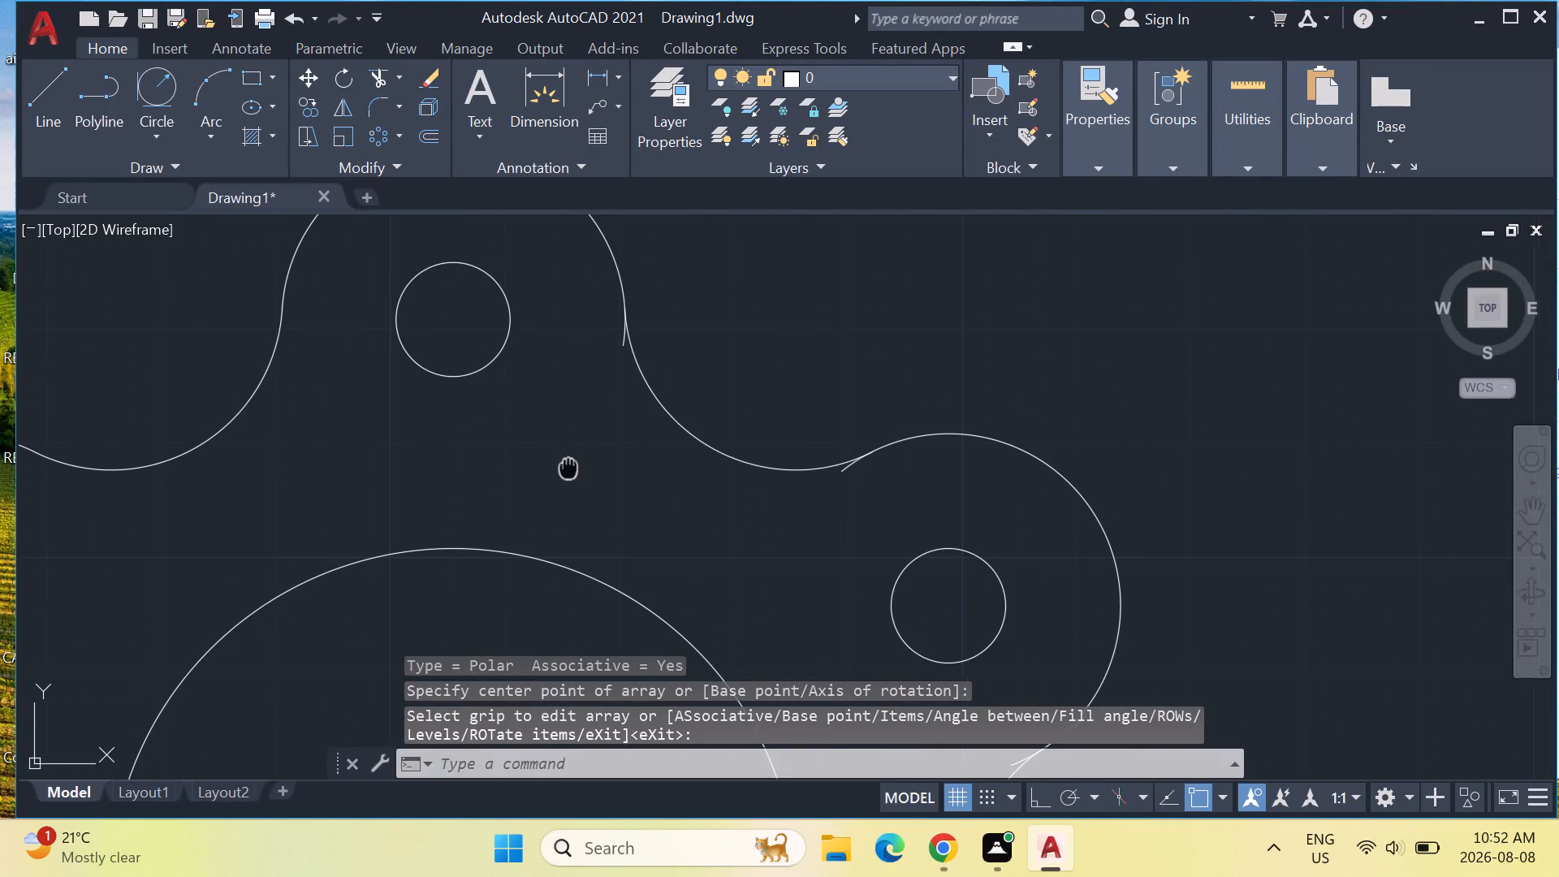
pyautogui.moveTo(568, 468); pyautogui.dragTo(739, 501, button='middle')
pyautogui.scroll(-1, 739, 501)
pyautogui.press('Escape')
pyautogui.press('Escape')
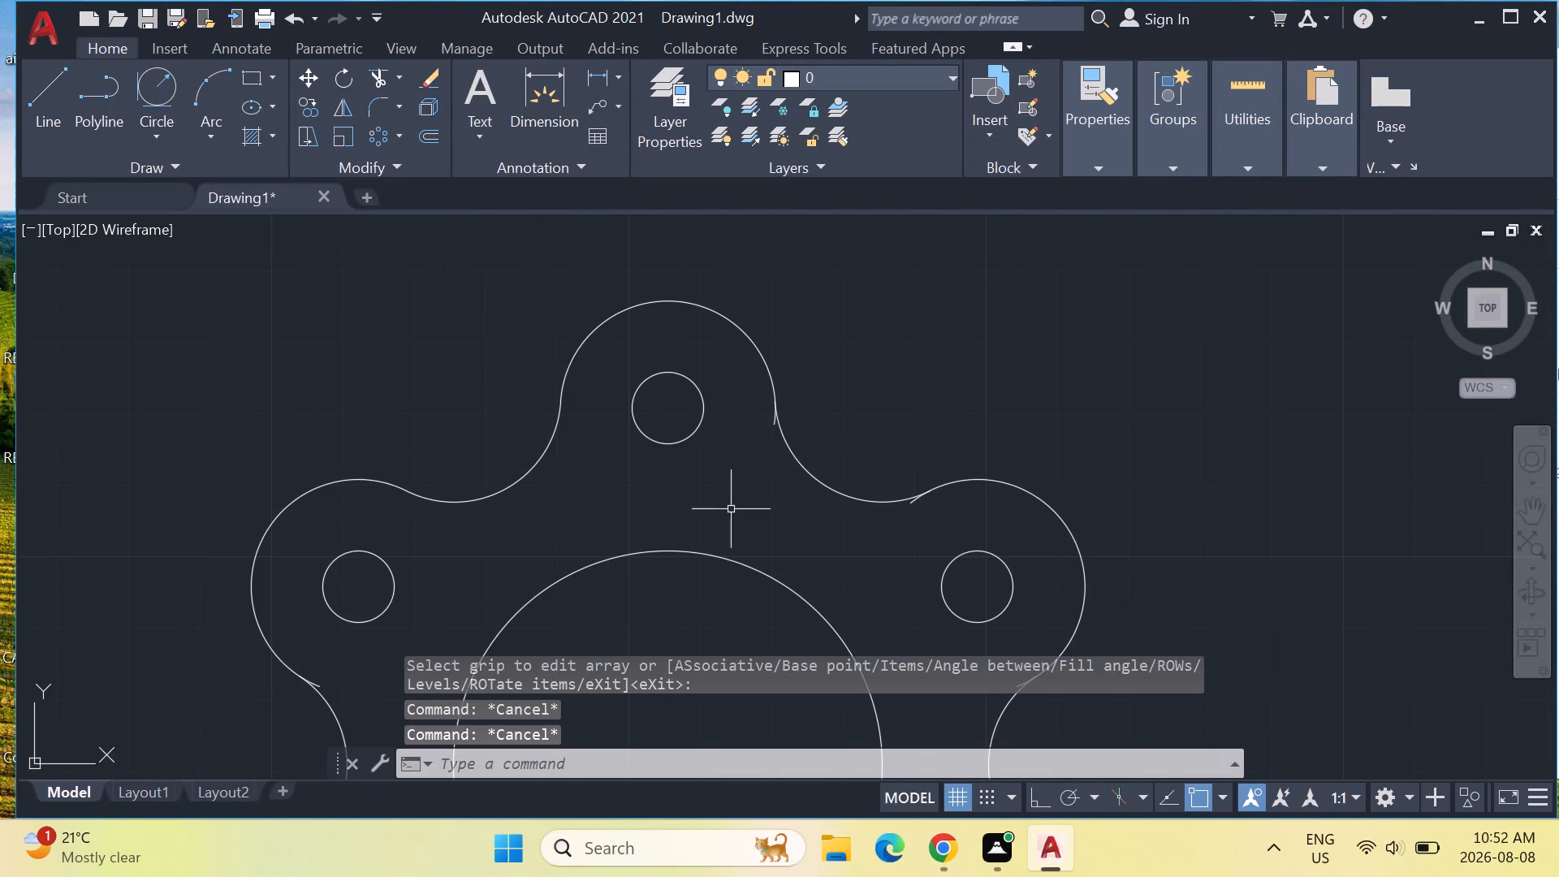
pyautogui.write('trim')
pyautogui.press('Return')
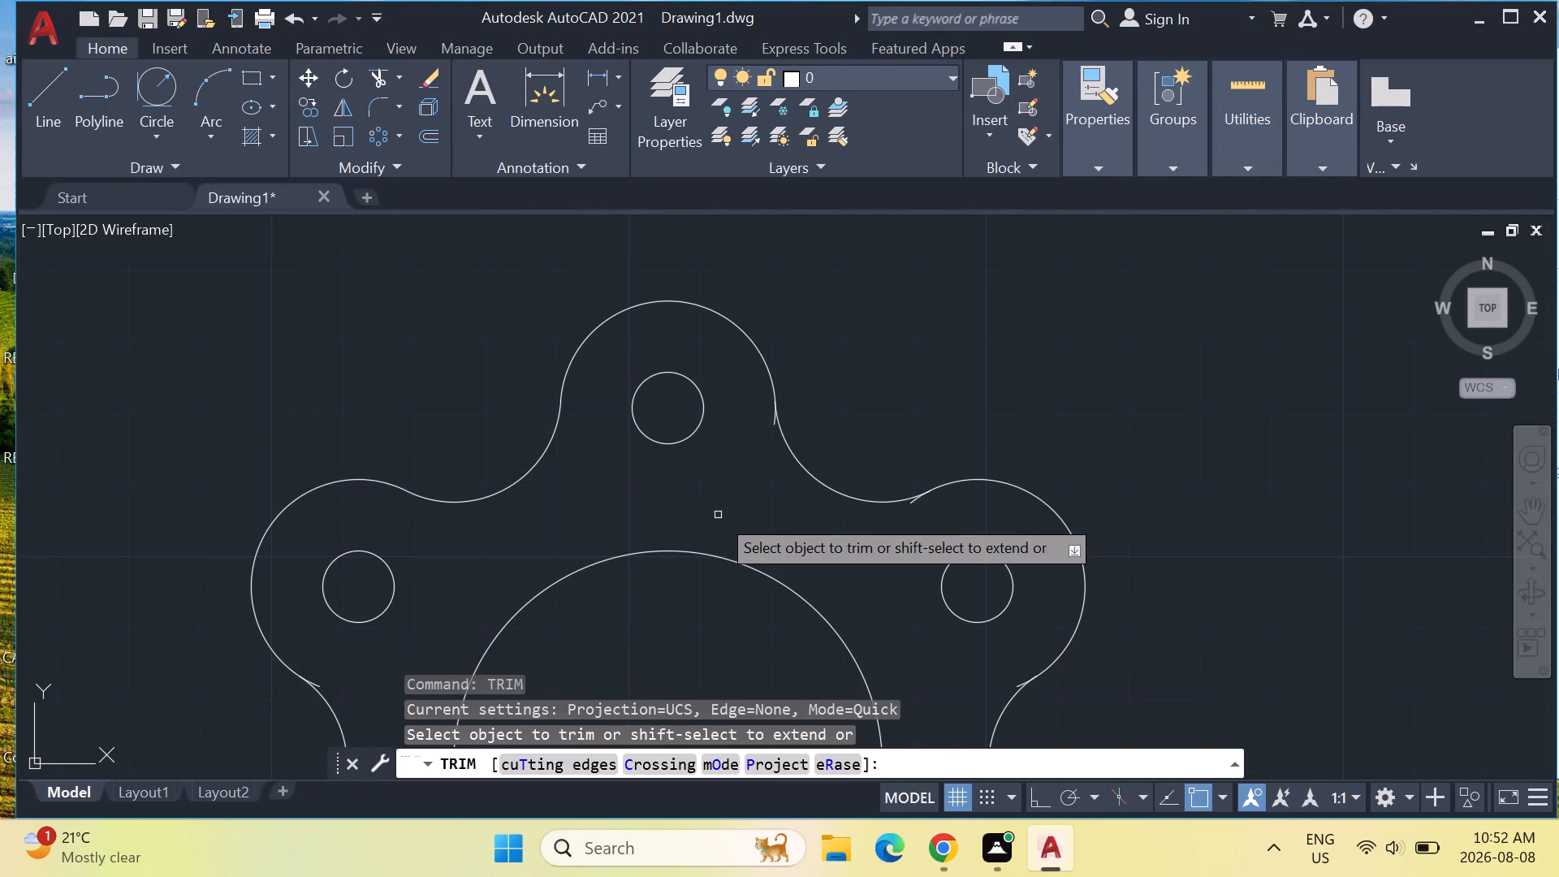
pyautogui.scroll(3, 776, 406)
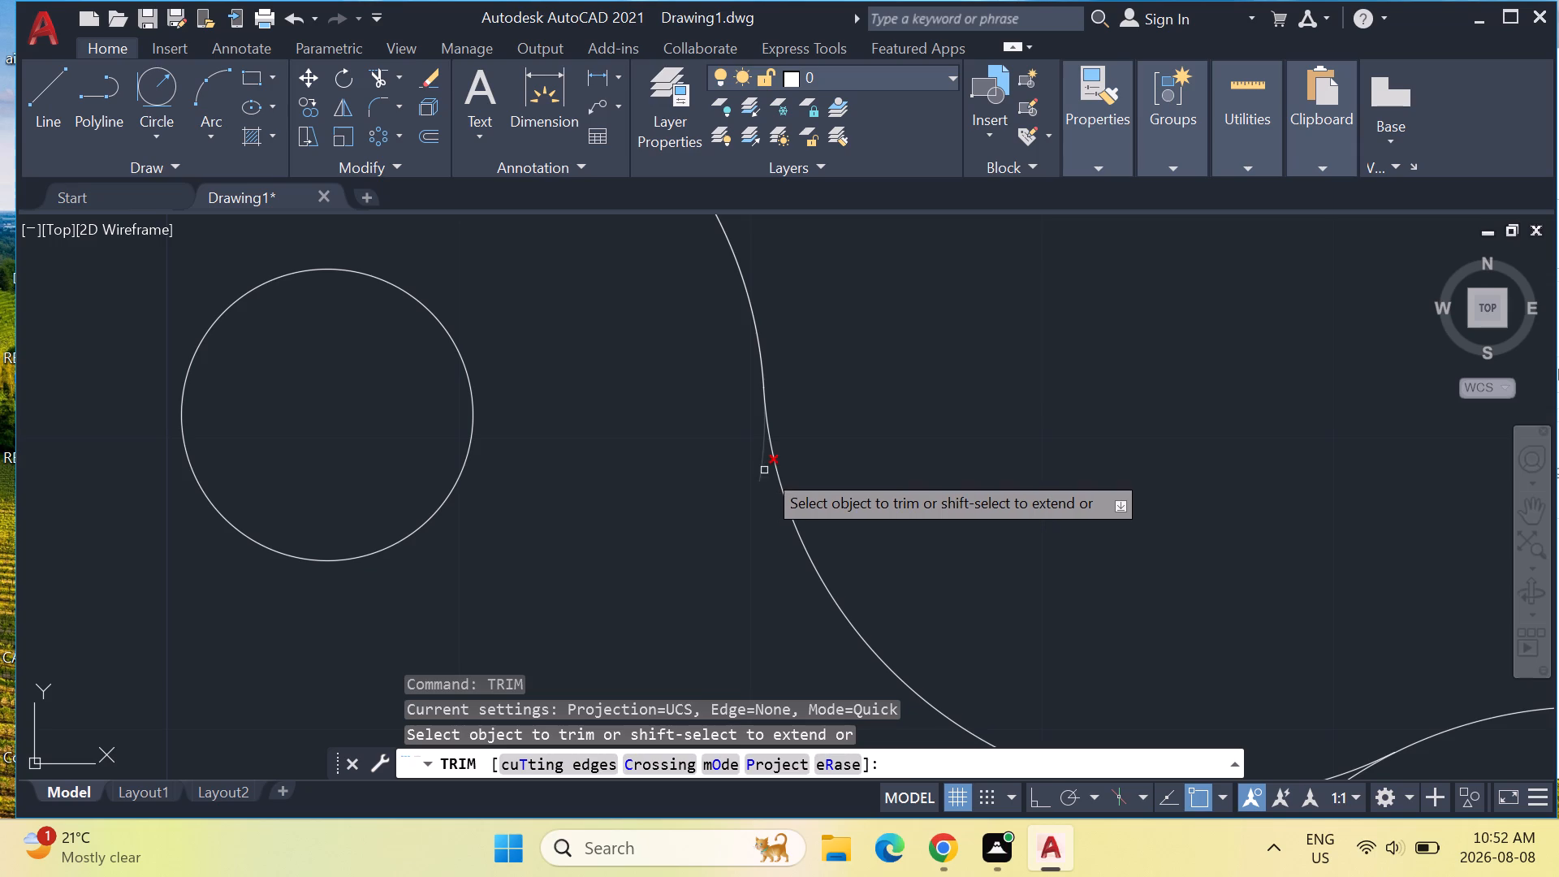
pyautogui.click(764, 469)
# Trim both overhanging arc ends of the upper-right lobe back to the adjoining concave connecting arcs.
pyautogui.scroll(-2, 830, 513)
pyautogui.moveTo(947, 516); pyautogui.dragTo(838, 407, button='middle')
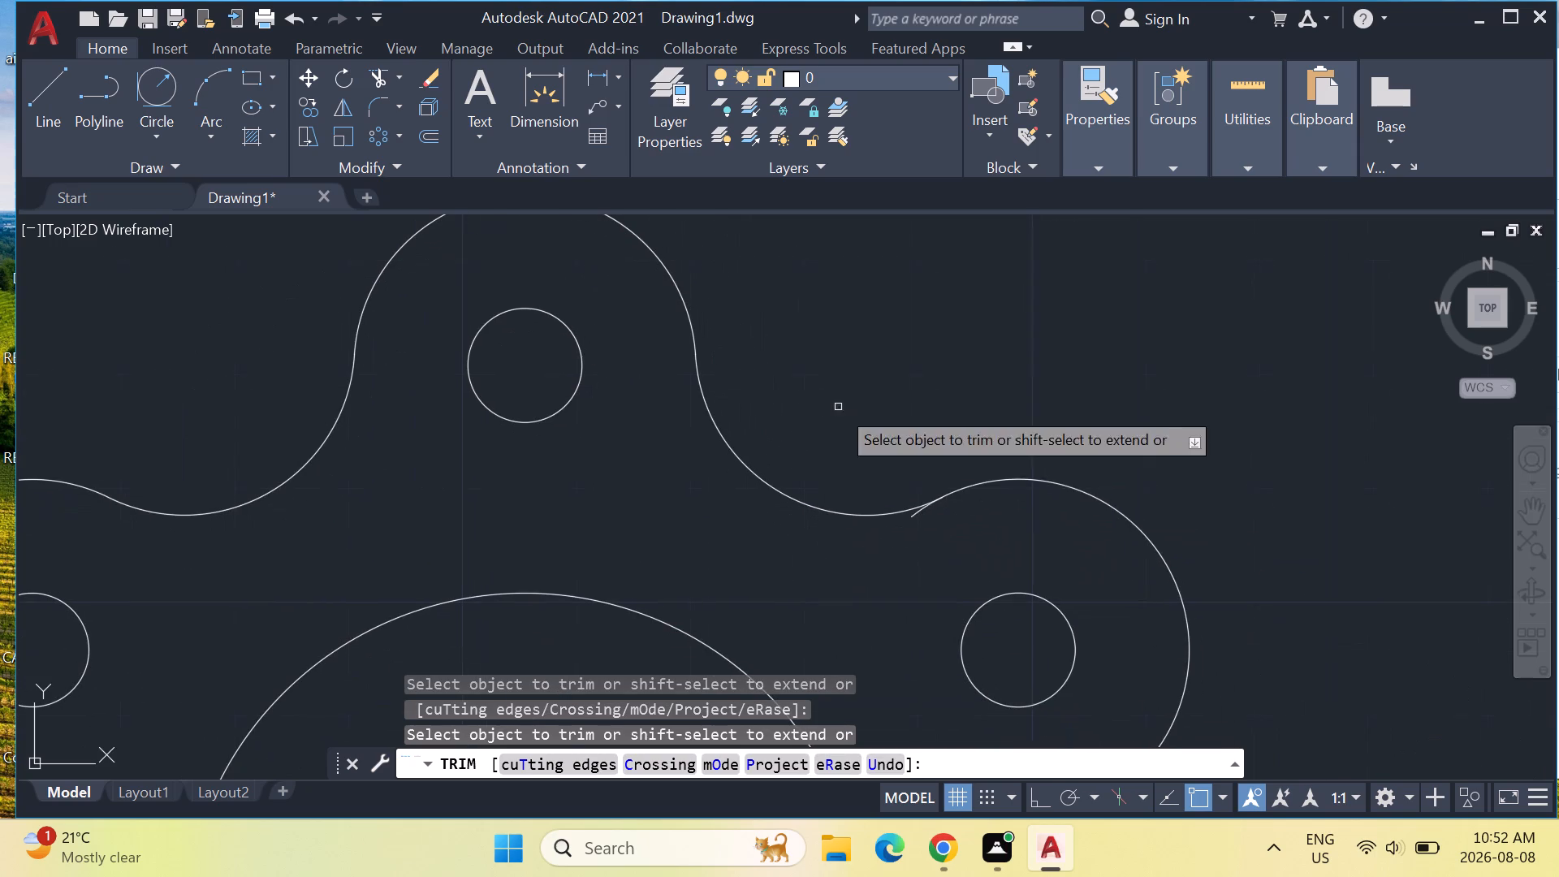
pyautogui.scroll(3, 925, 516)
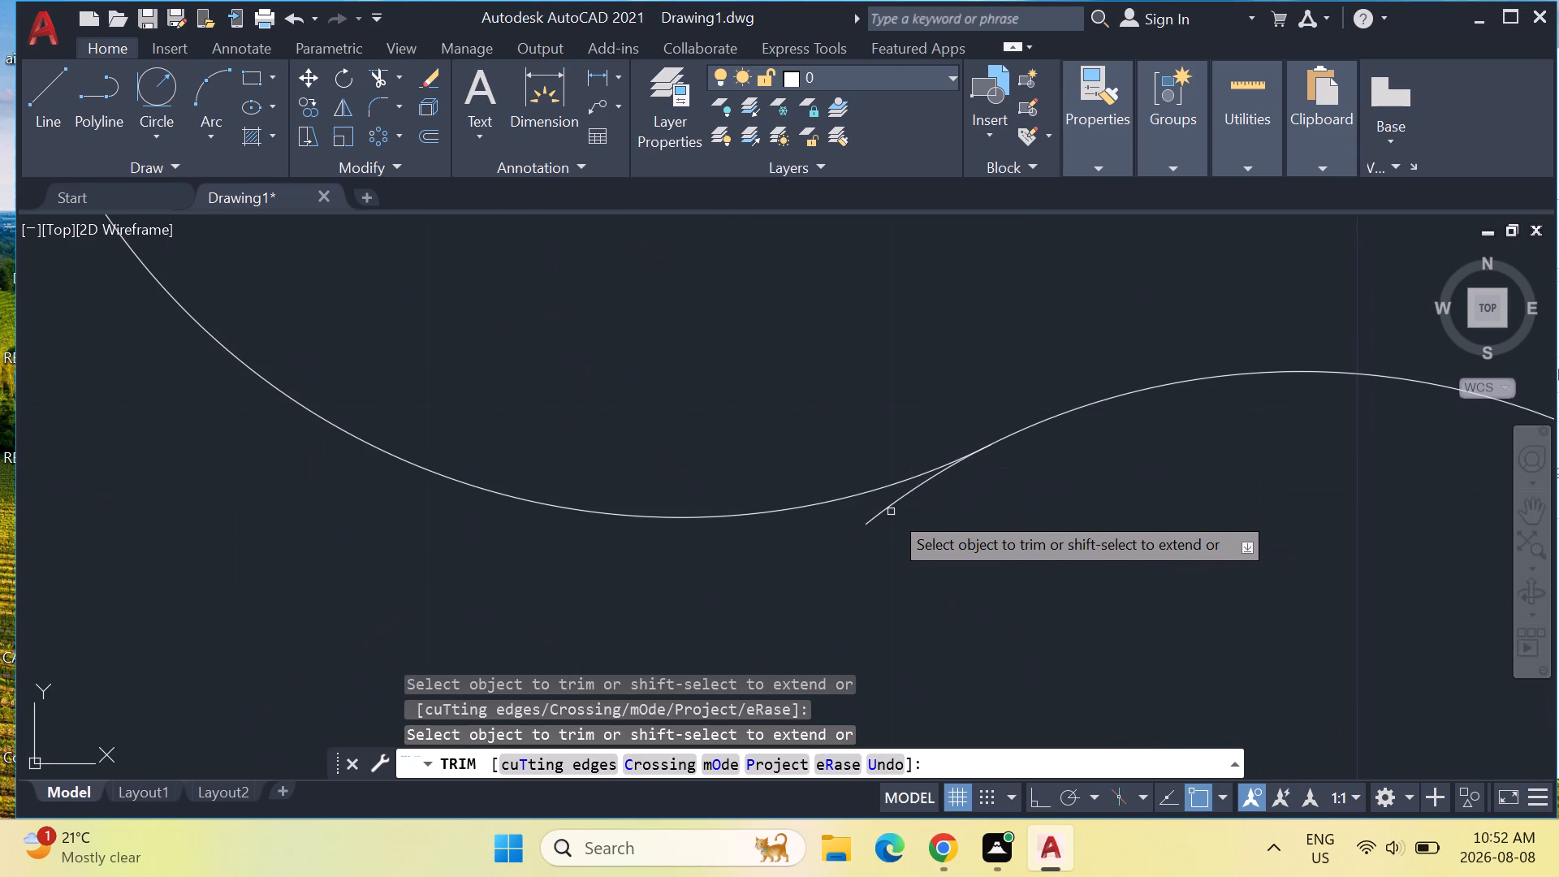
pyautogui.click(895, 502)
pyautogui.scroll(-3, 969, 488)
pyautogui.moveTo(995, 508); pyautogui.dragTo(870, 274, button='middle')
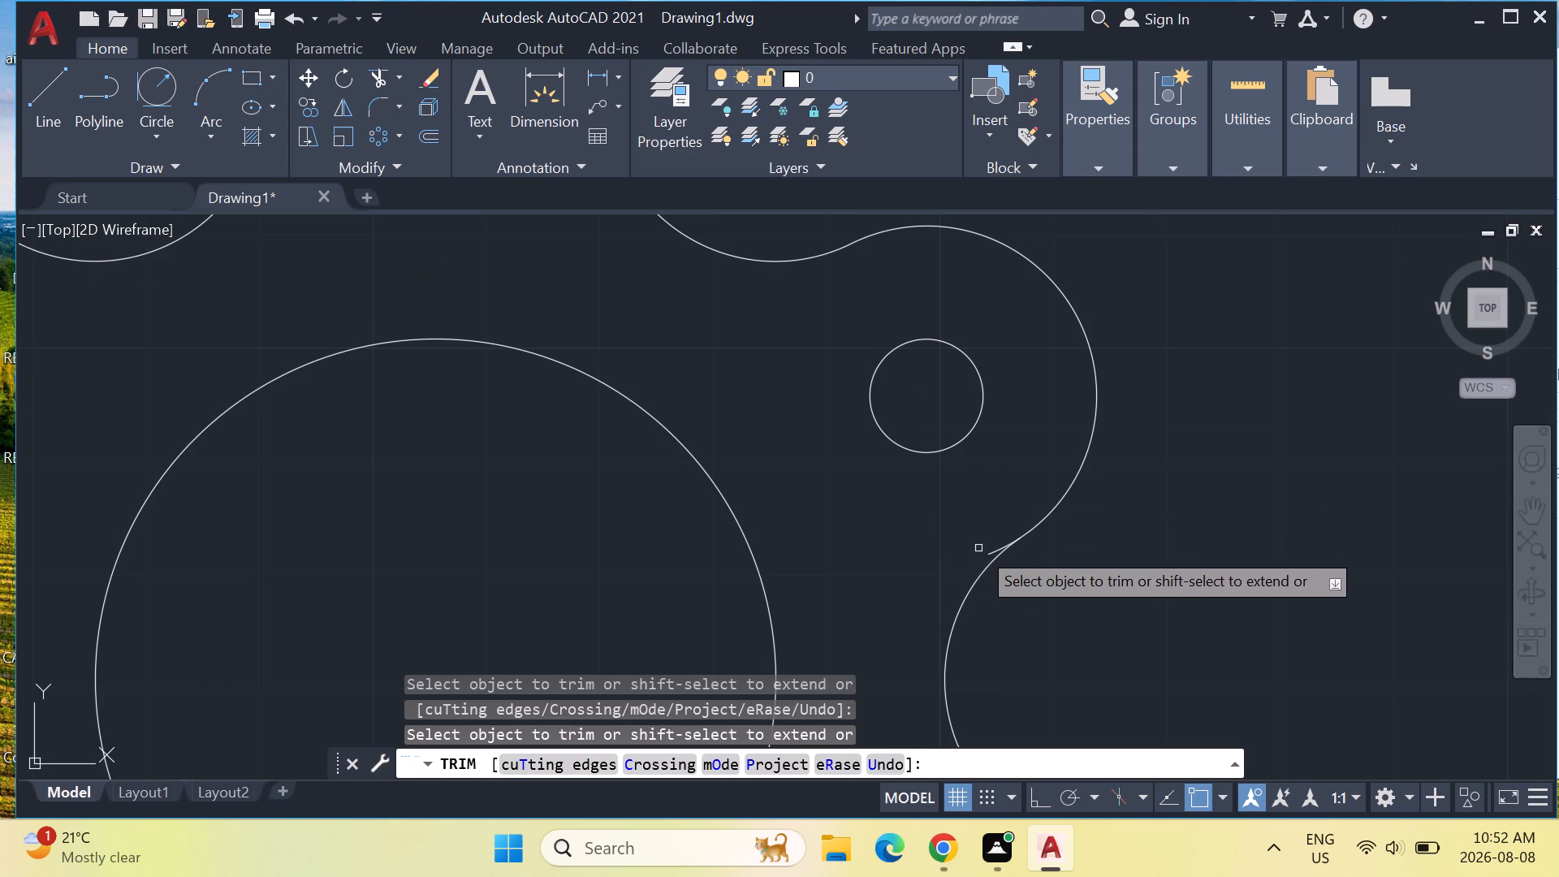
pyautogui.scroll(2, 978, 547)
pyautogui.click(1016, 564)
# Trim both overhanging arc ends of the lower-right lobe back to the adjoining concave connecting arcs.
pyautogui.scroll(-3, 1116, 448)
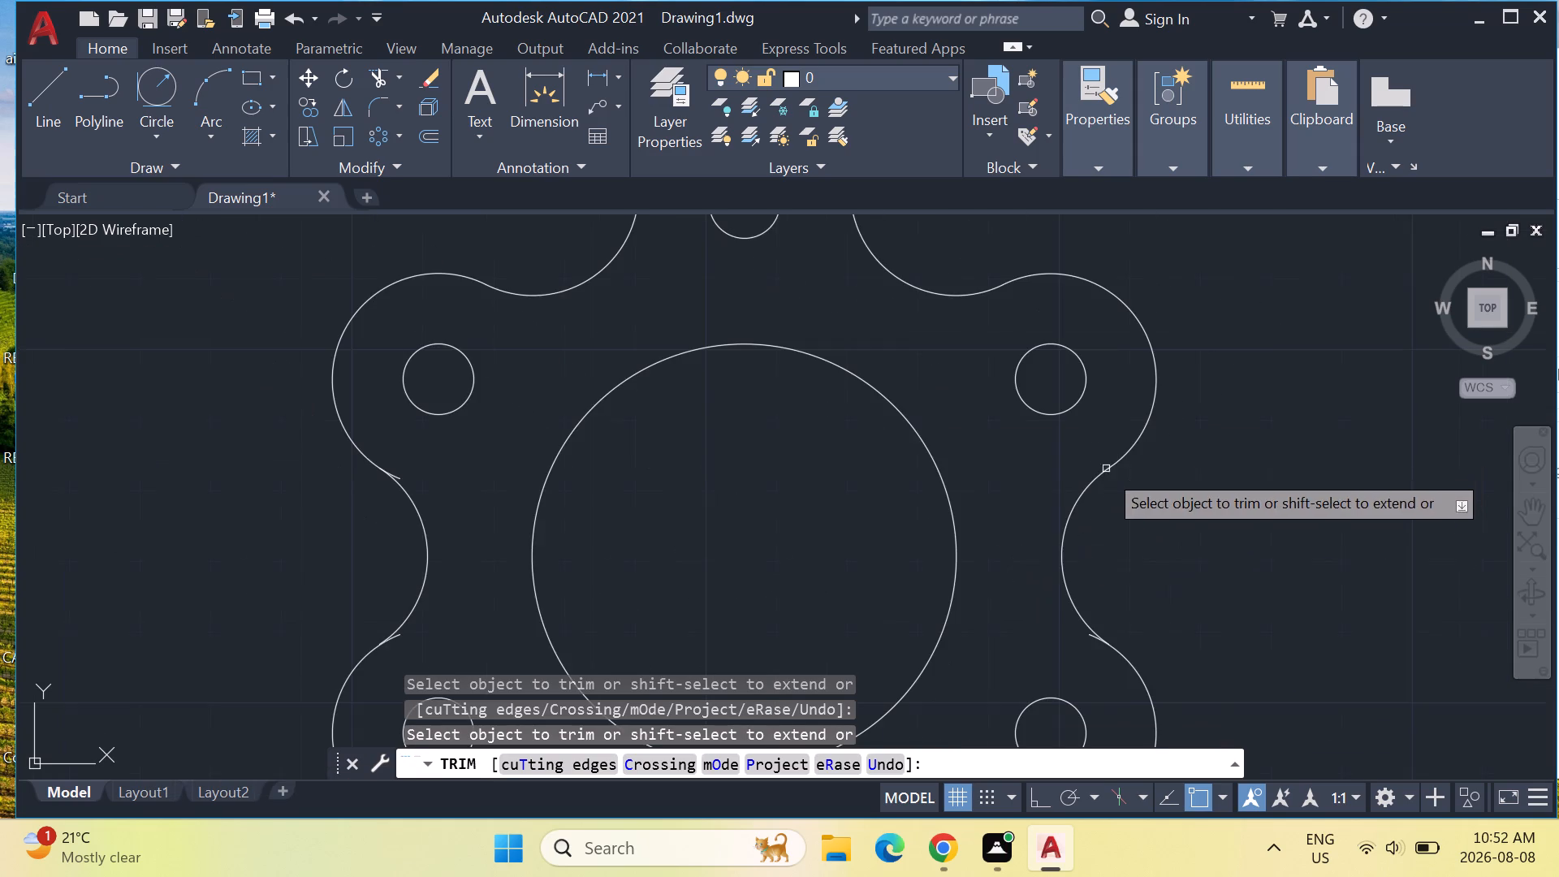
pyautogui.moveTo(1075, 531); pyautogui.dragTo(813, 239, button='middle')
pyautogui.scroll(4, 822, 332)
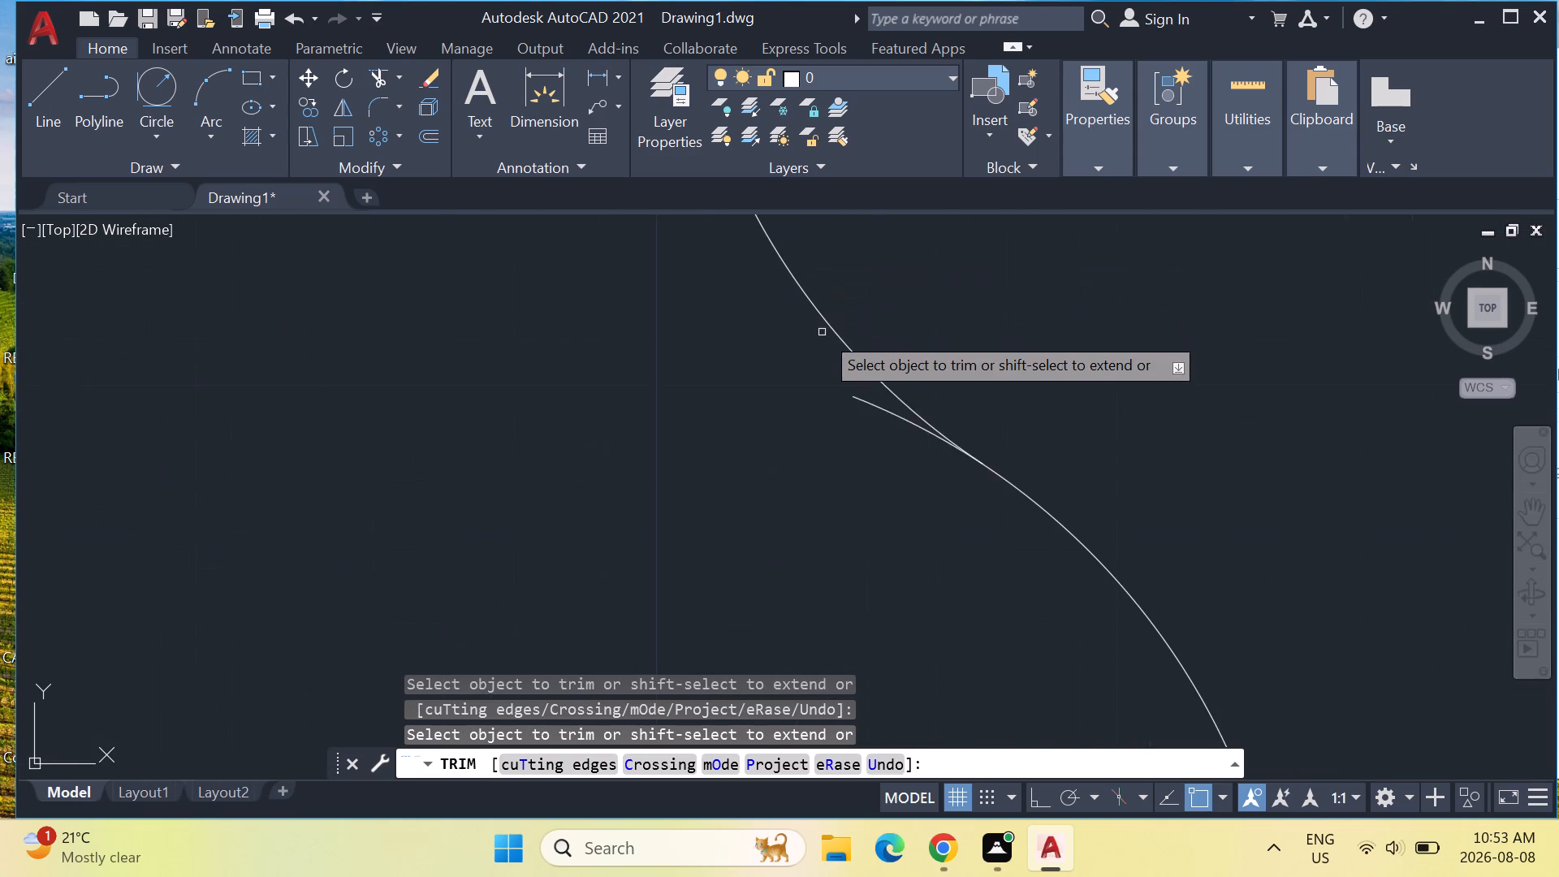
pyautogui.click(877, 406)
pyautogui.scroll(-2, 914, 426)
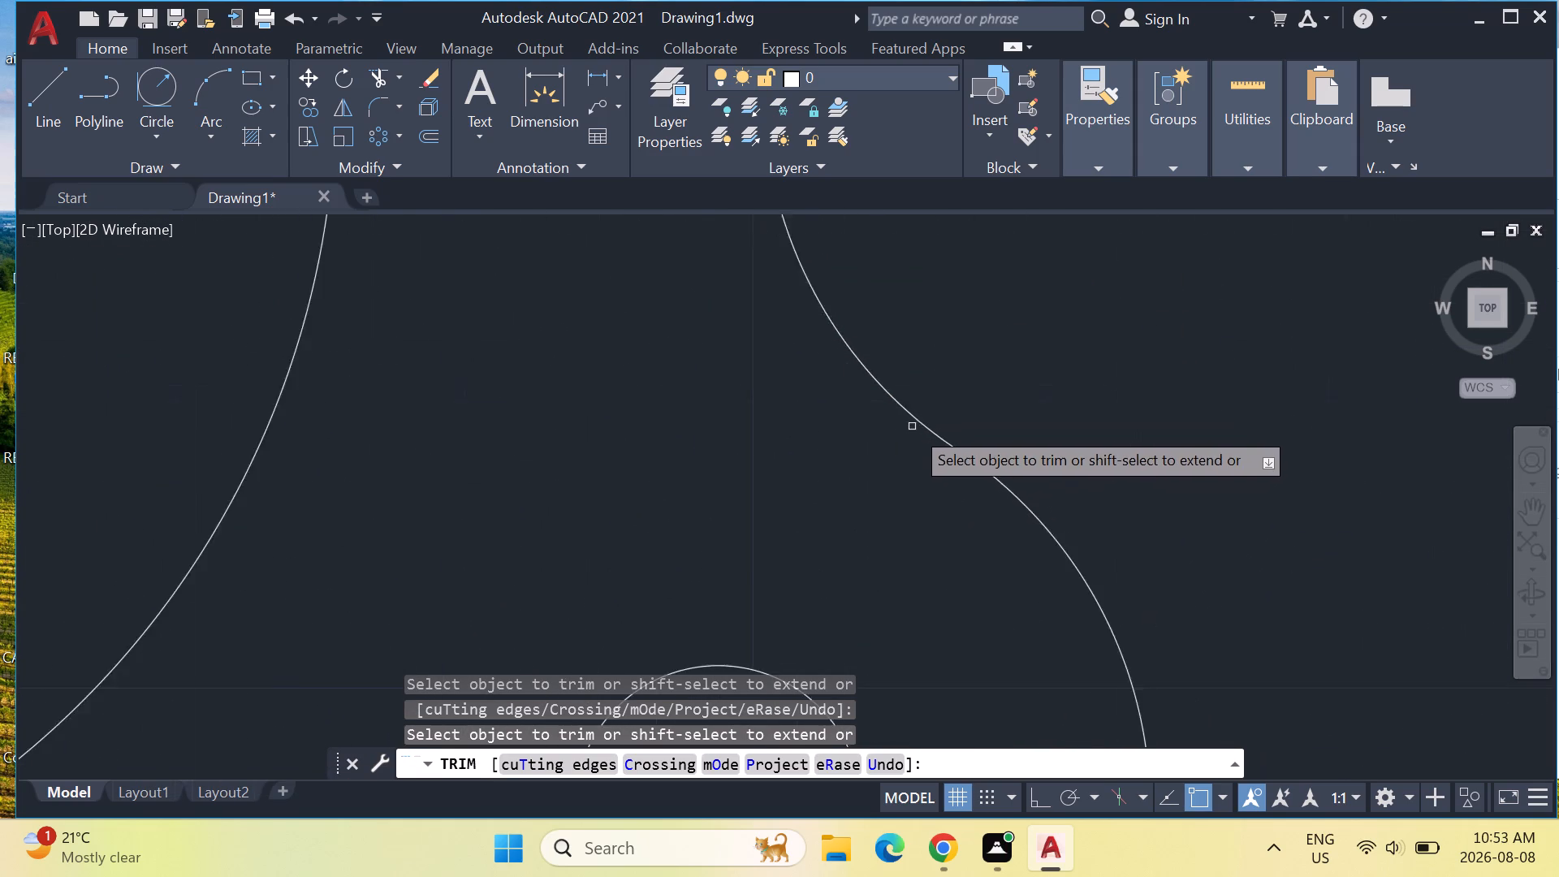
pyautogui.scroll(-2, 900, 457)
pyautogui.moveTo(891, 472); pyautogui.dragTo(940, 368, button='middle')
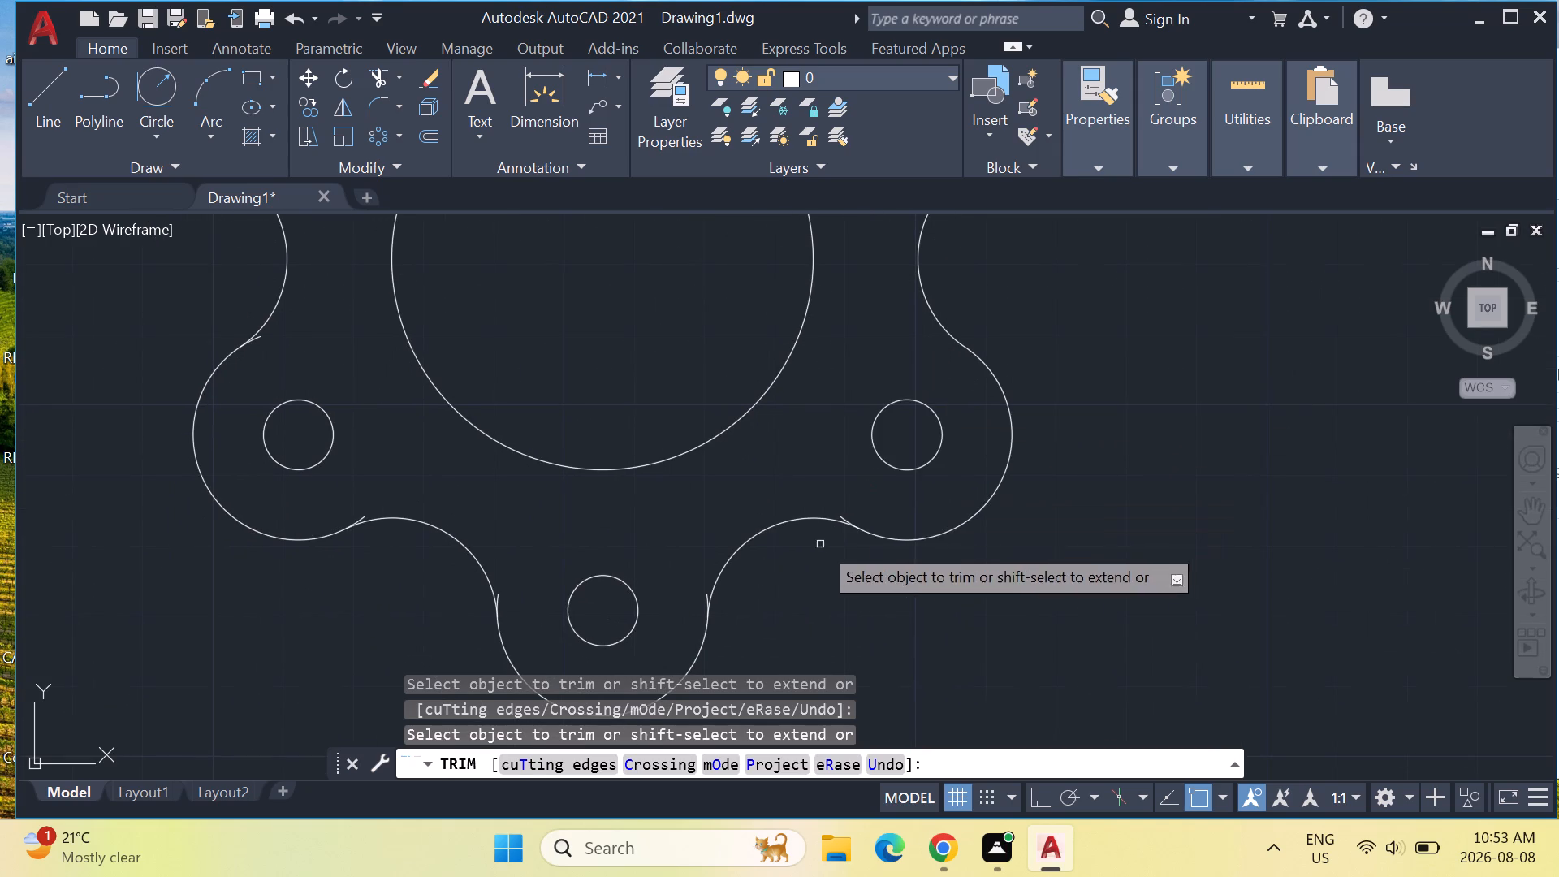
pyautogui.scroll(2, 849, 504)
pyautogui.click(836, 546)
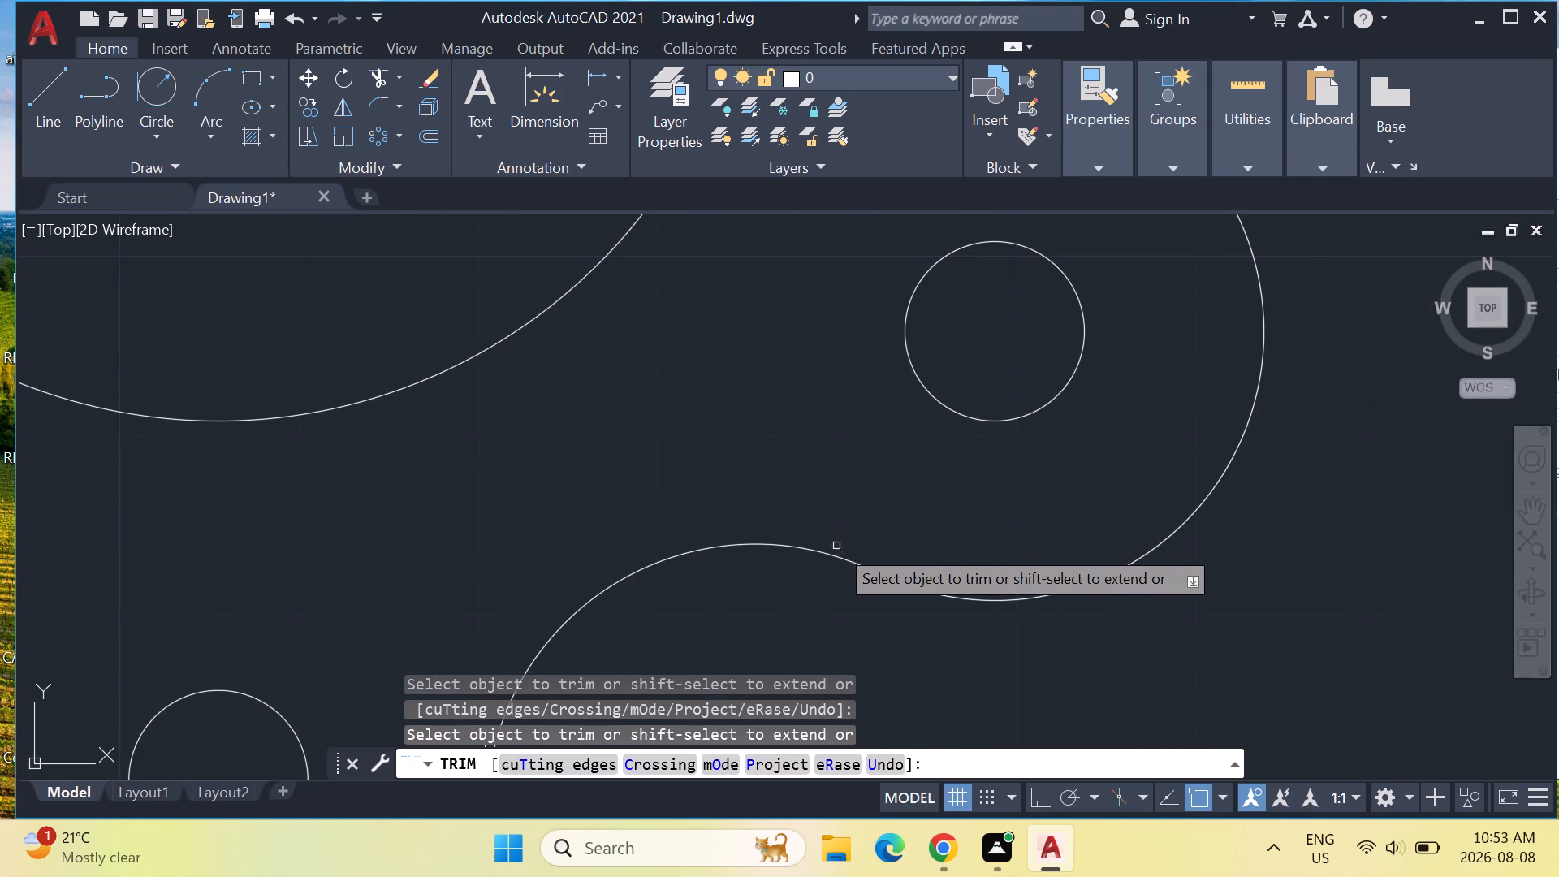
# Trim the bottom lobe's overhanging right and left arc ends back to the adjoining concave connecting arcs.
pyautogui.scroll(-3, 830, 495)
pyautogui.scroll(4, 763, 535)
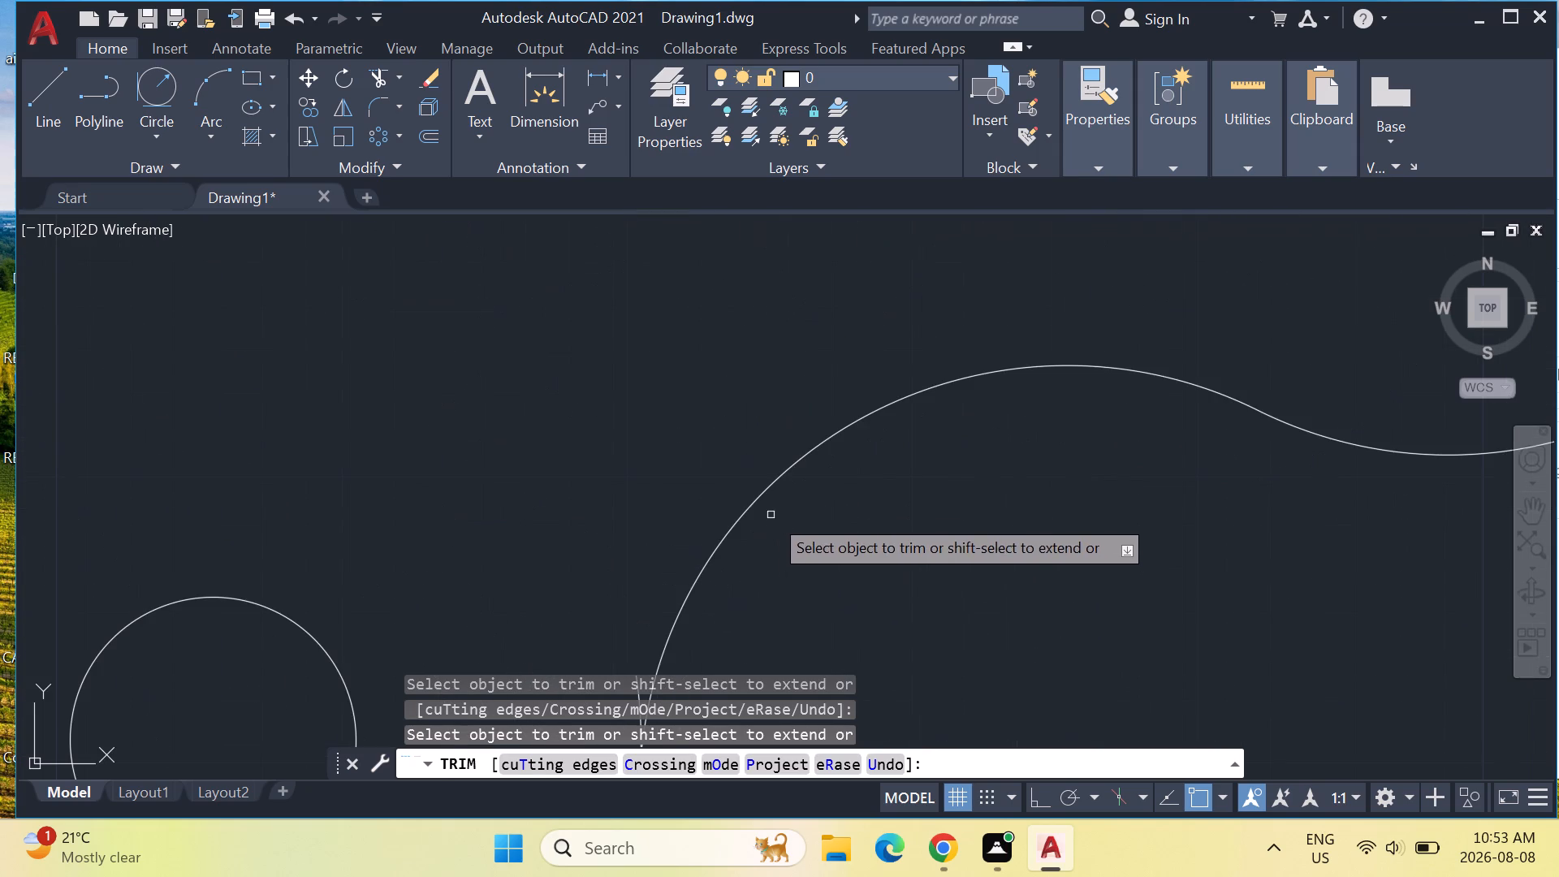
pyautogui.moveTo(771, 515); pyautogui.dragTo(944, 305, button='middle')
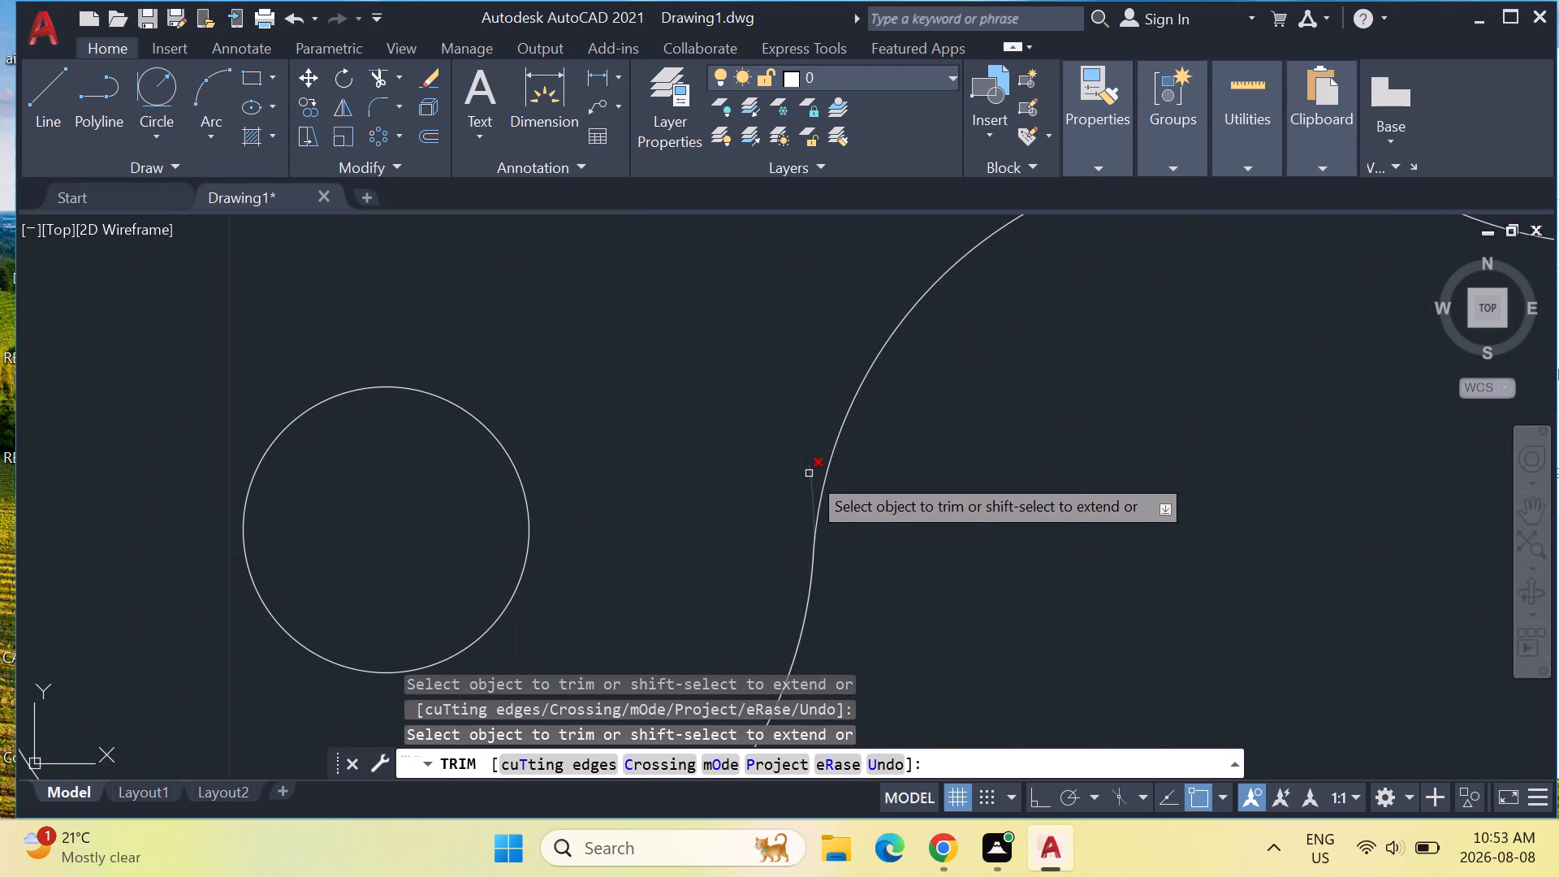
pyautogui.click(809, 473)
pyautogui.scroll(-3, 661, 527)
pyautogui.moveTo(514, 517); pyautogui.dragTo(523, 516, button='middle')
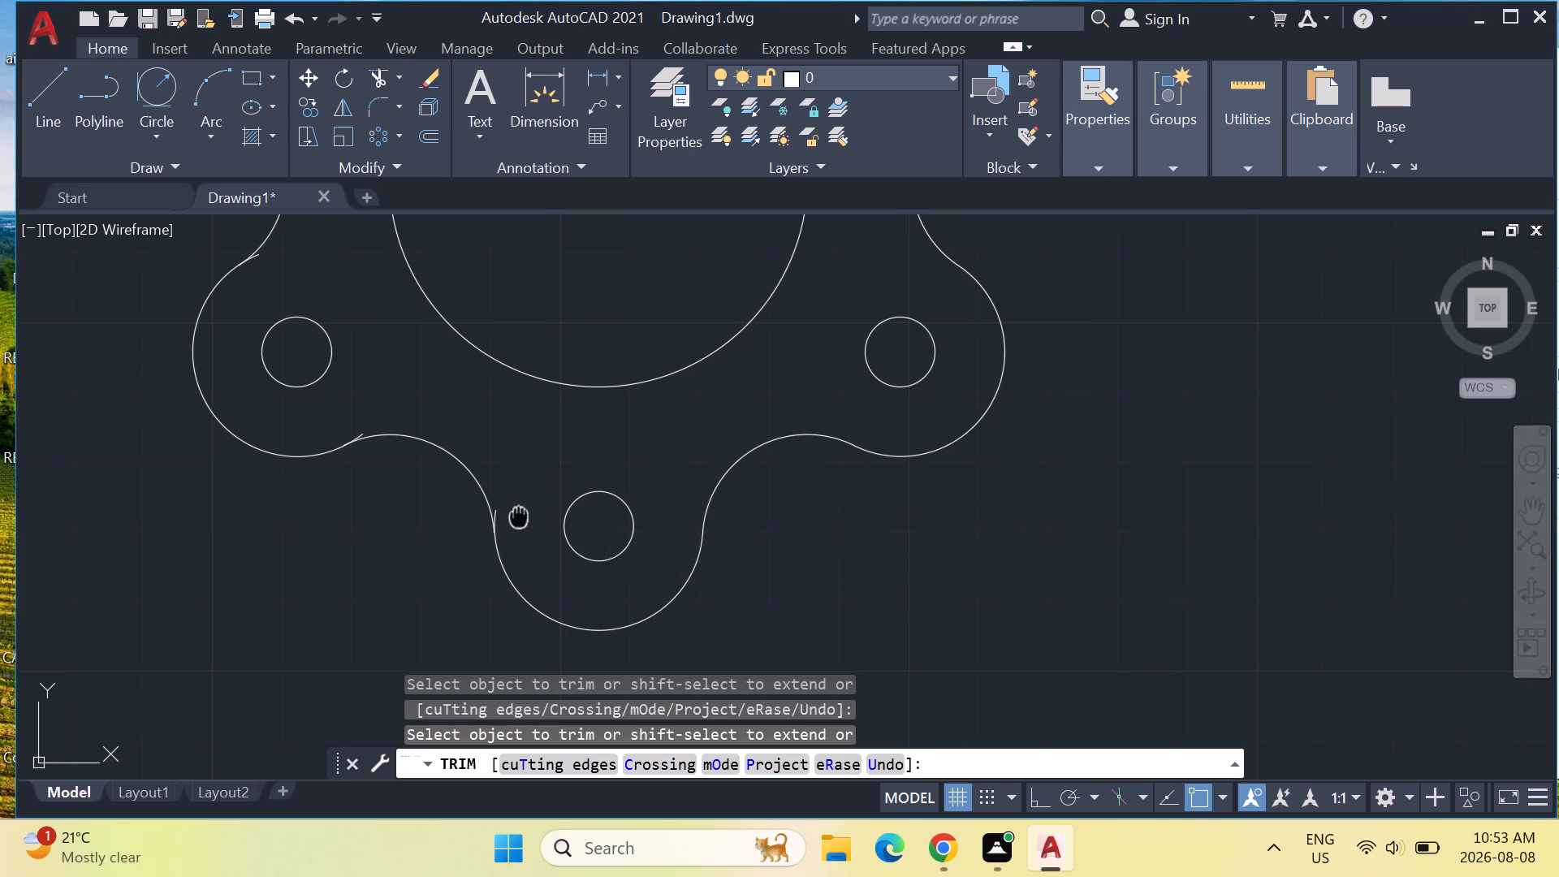
pyautogui.moveTo(523, 516); pyautogui.dragTo(836, 517, button='middle')
pyautogui.scroll(4, 827, 512)
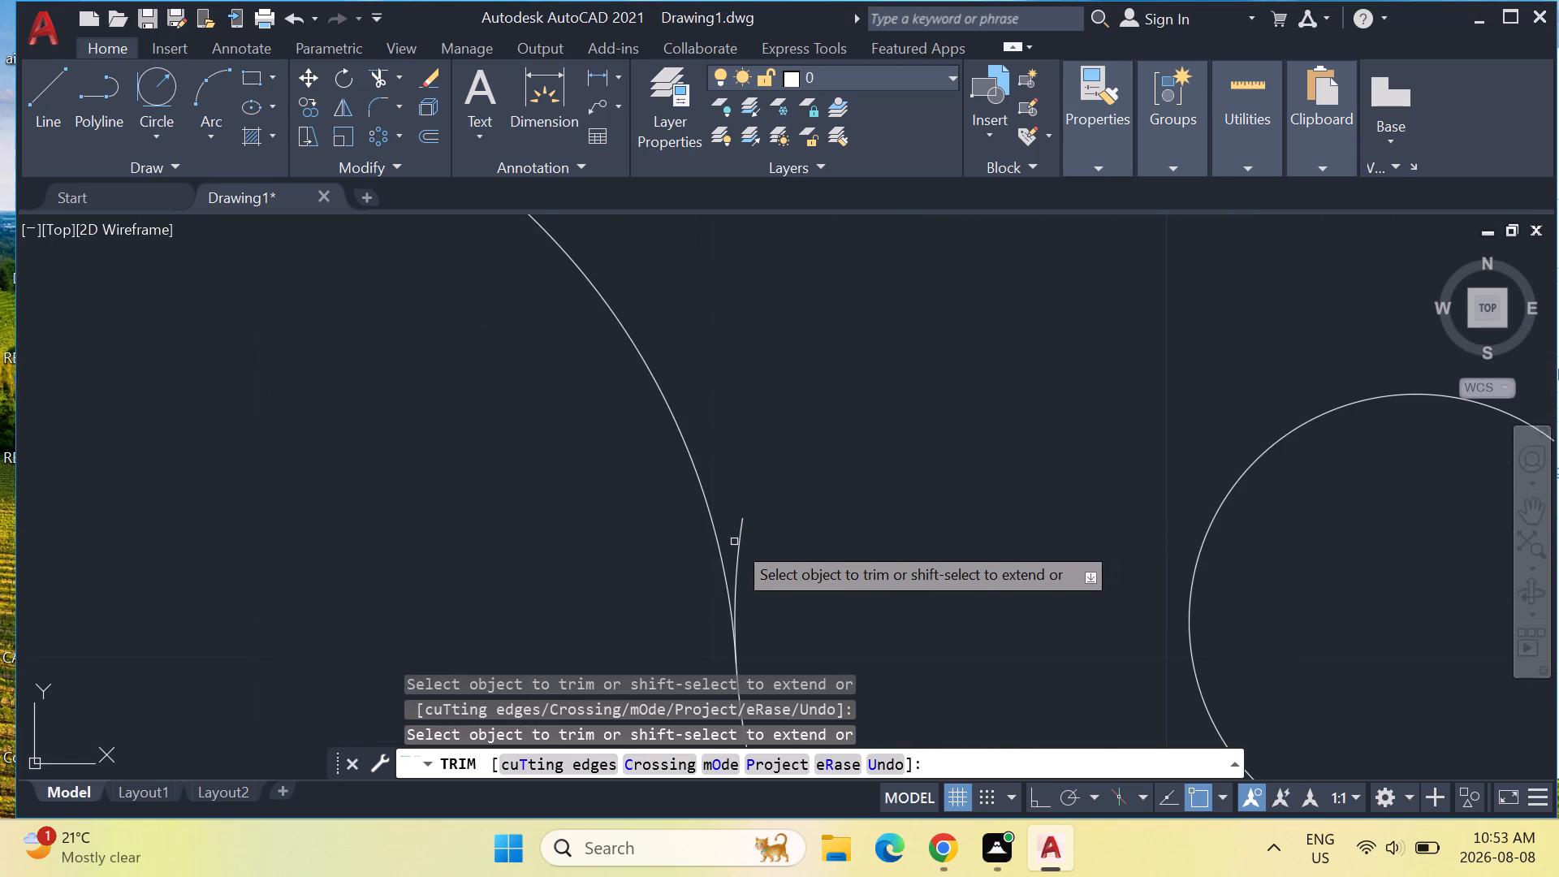
pyautogui.click(739, 542)
# Trim both overhanging arc ends of the lower-left lobe back to the adjoining concave connecting arcs.
pyautogui.scroll(-3, 746, 506)
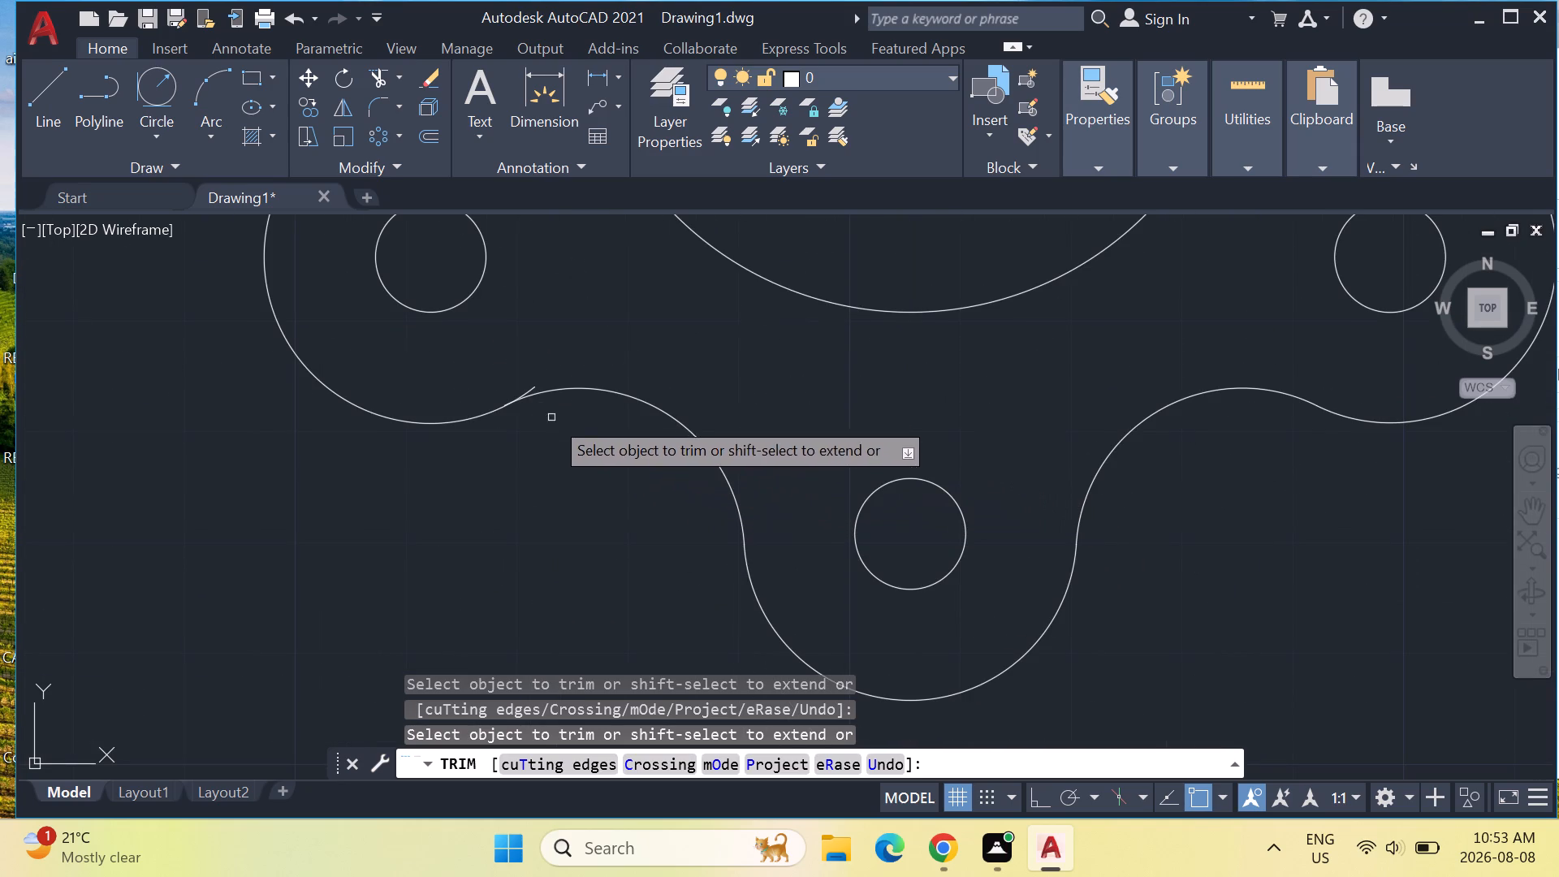
pyautogui.moveTo(506, 371); pyautogui.dragTo(538, 501, button='middle')
pyautogui.scroll(3, 536, 505)
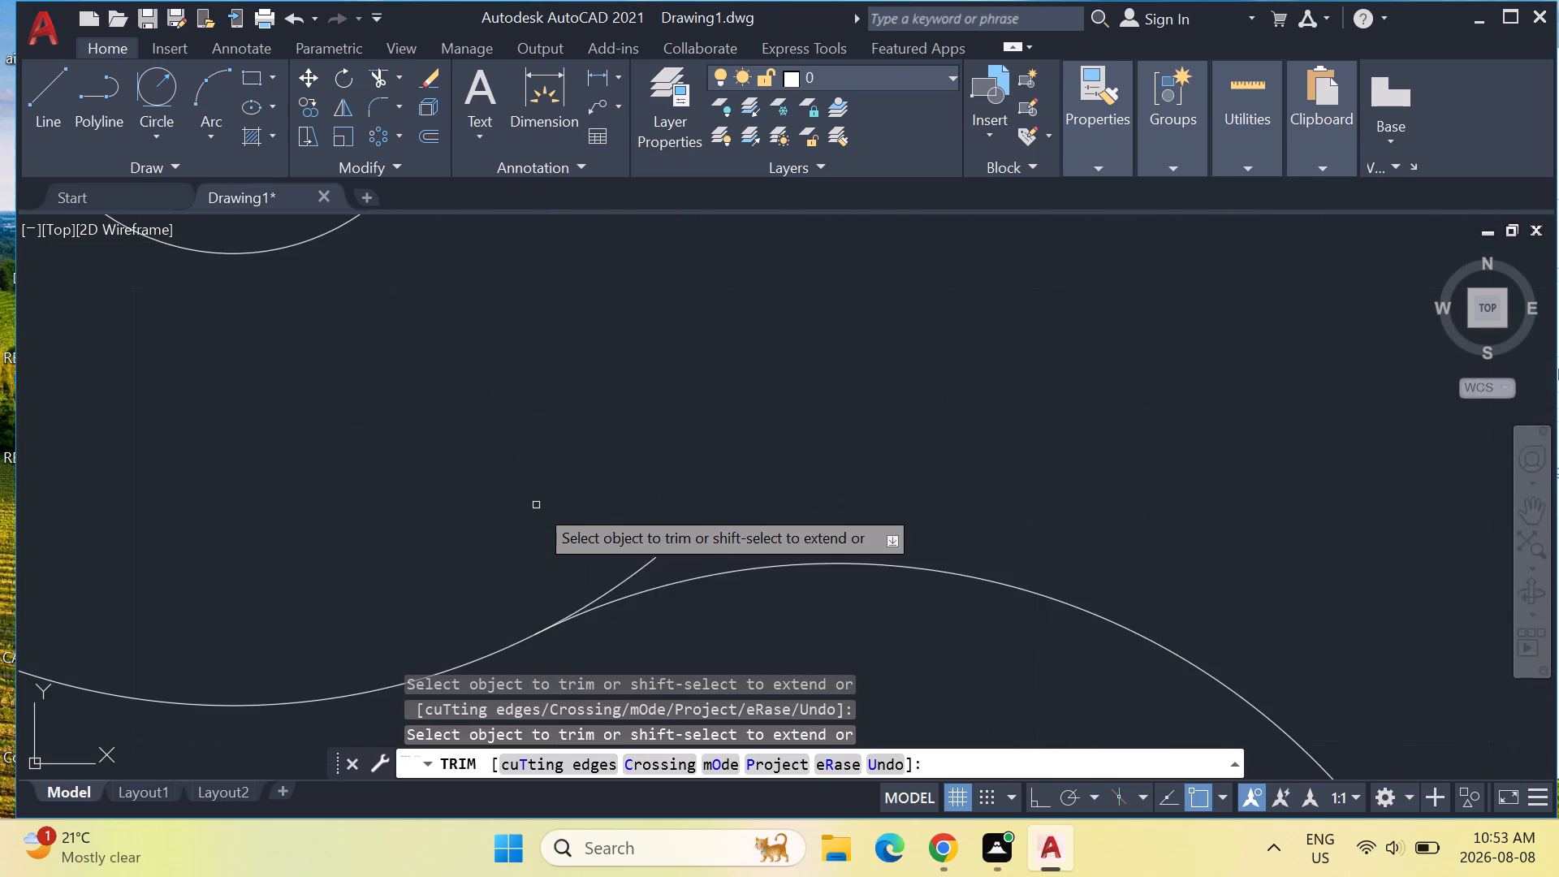
pyautogui.click(627, 579)
pyautogui.scroll(-3, 606, 502)
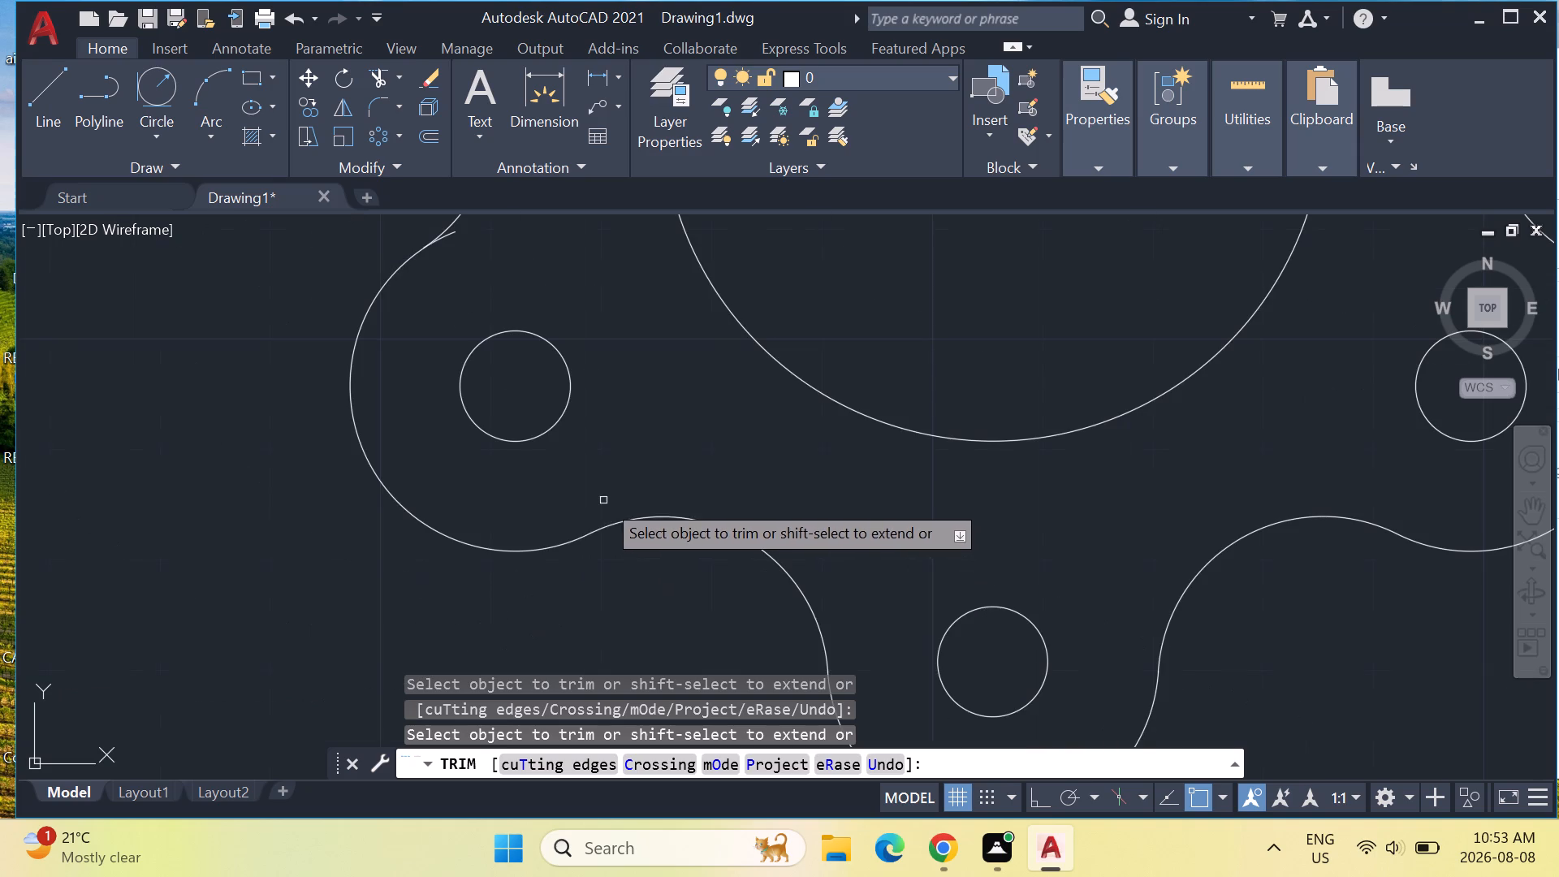
pyautogui.moveTo(538, 282); pyautogui.dragTo(542, 457, button='middle')
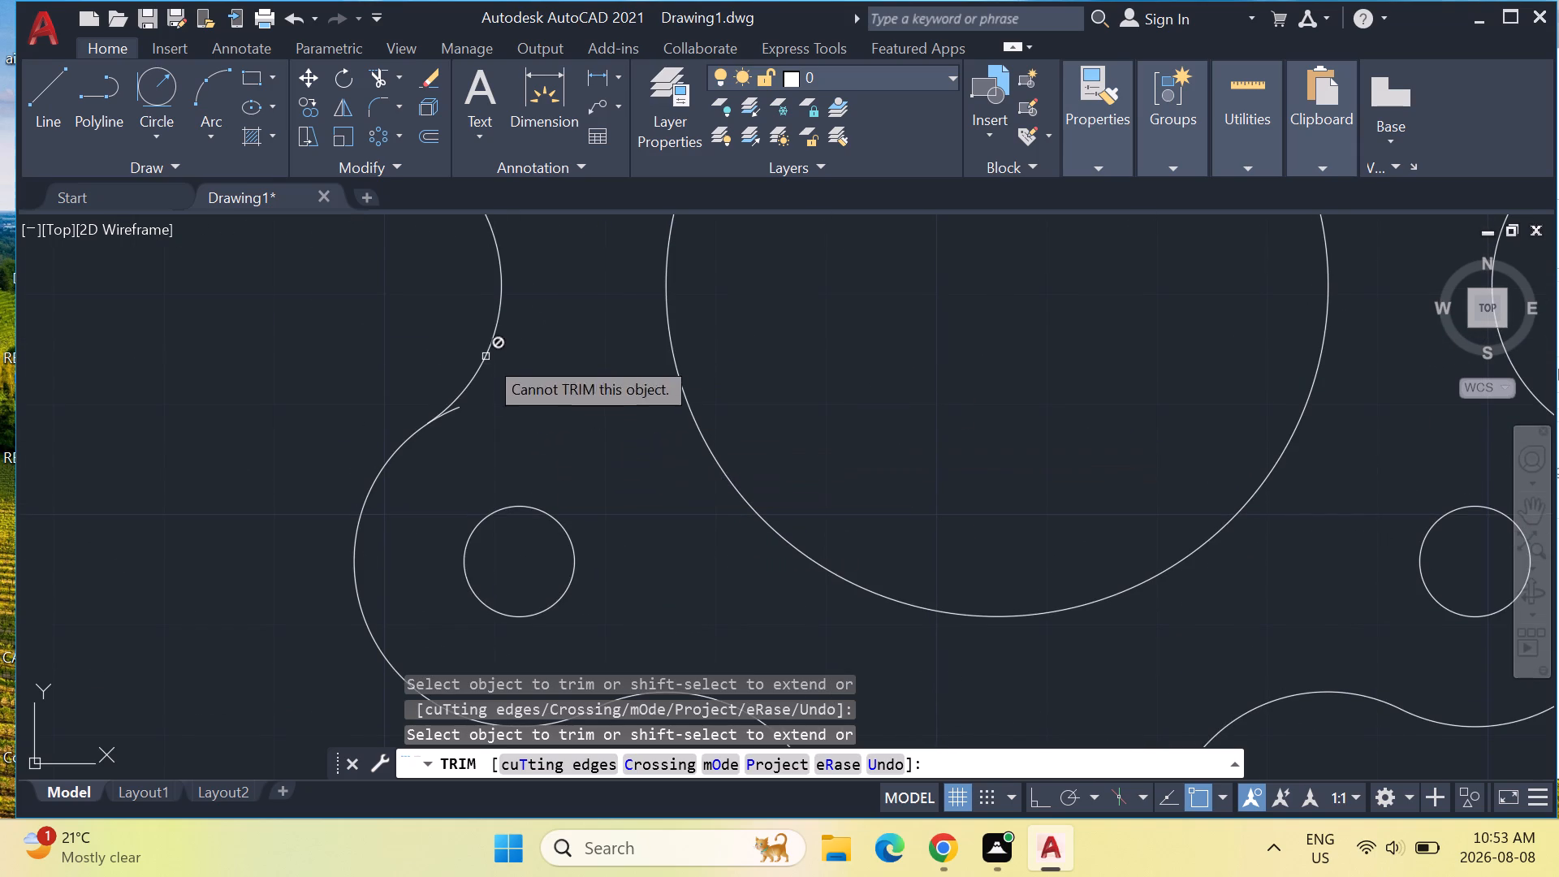
pyautogui.scroll(3, 447, 390)
pyautogui.click(456, 473)
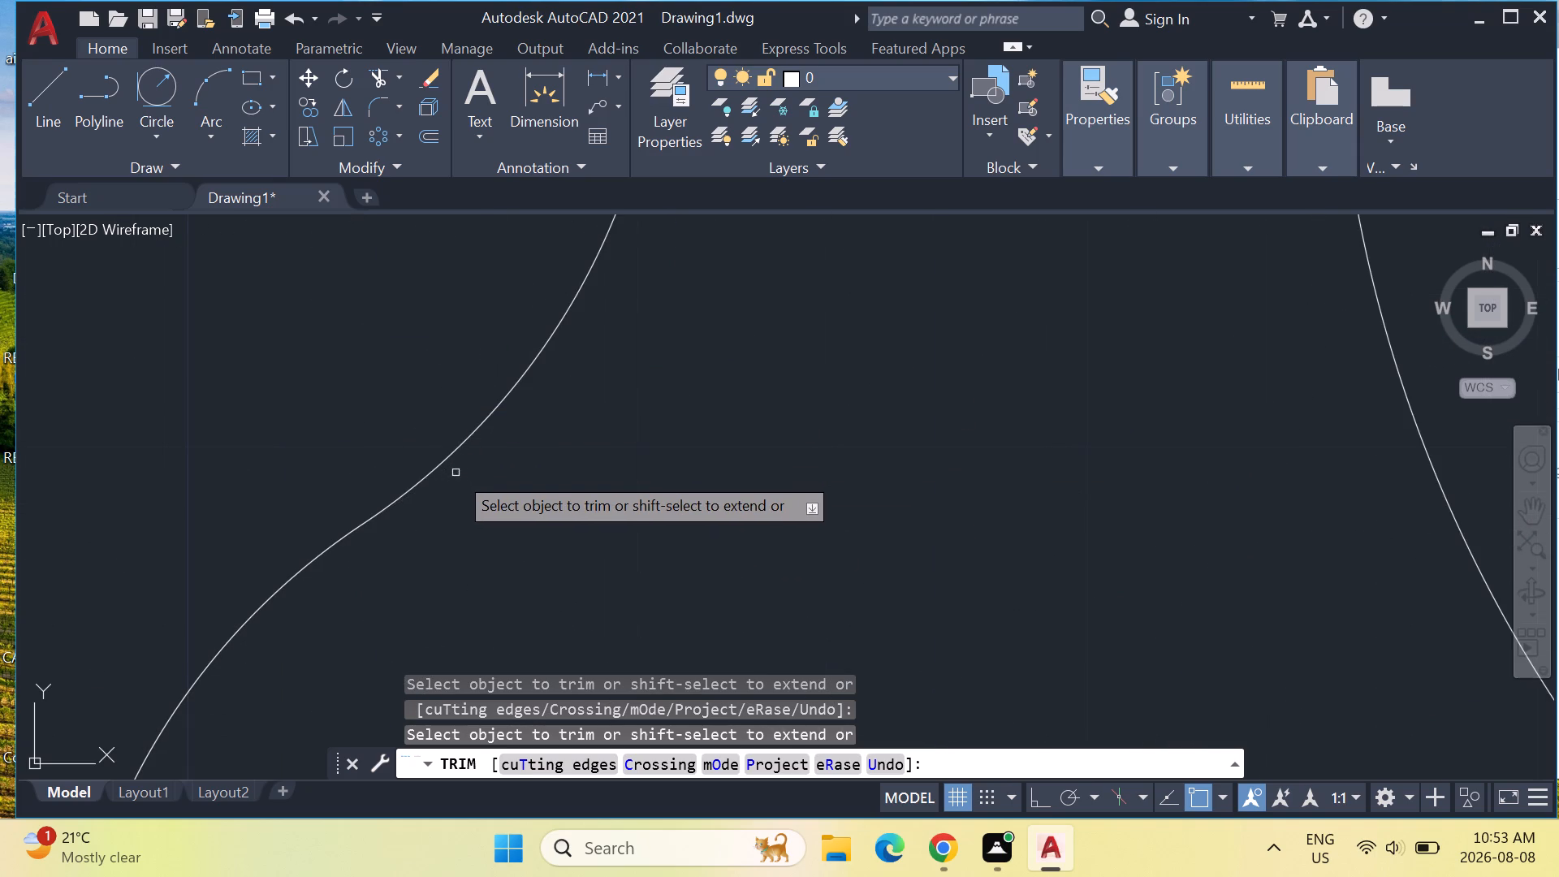
pyautogui.scroll(-5, 643, 398)
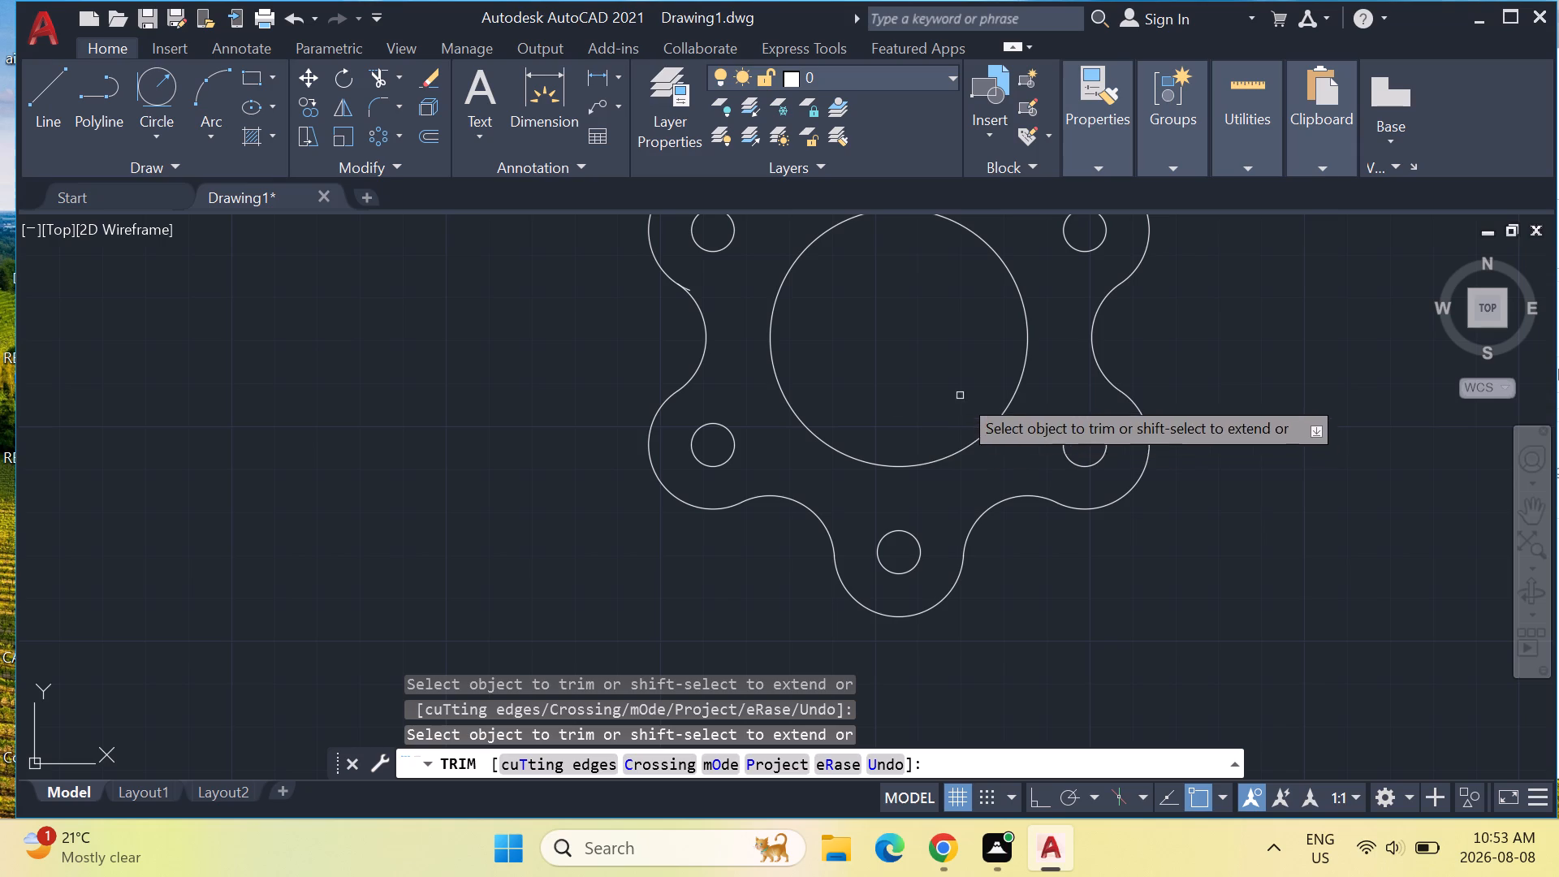
pyautogui.moveTo(916, 327); pyautogui.dragTo(735, 448, button='middle')
pyautogui.scroll(-1, 711, 421)
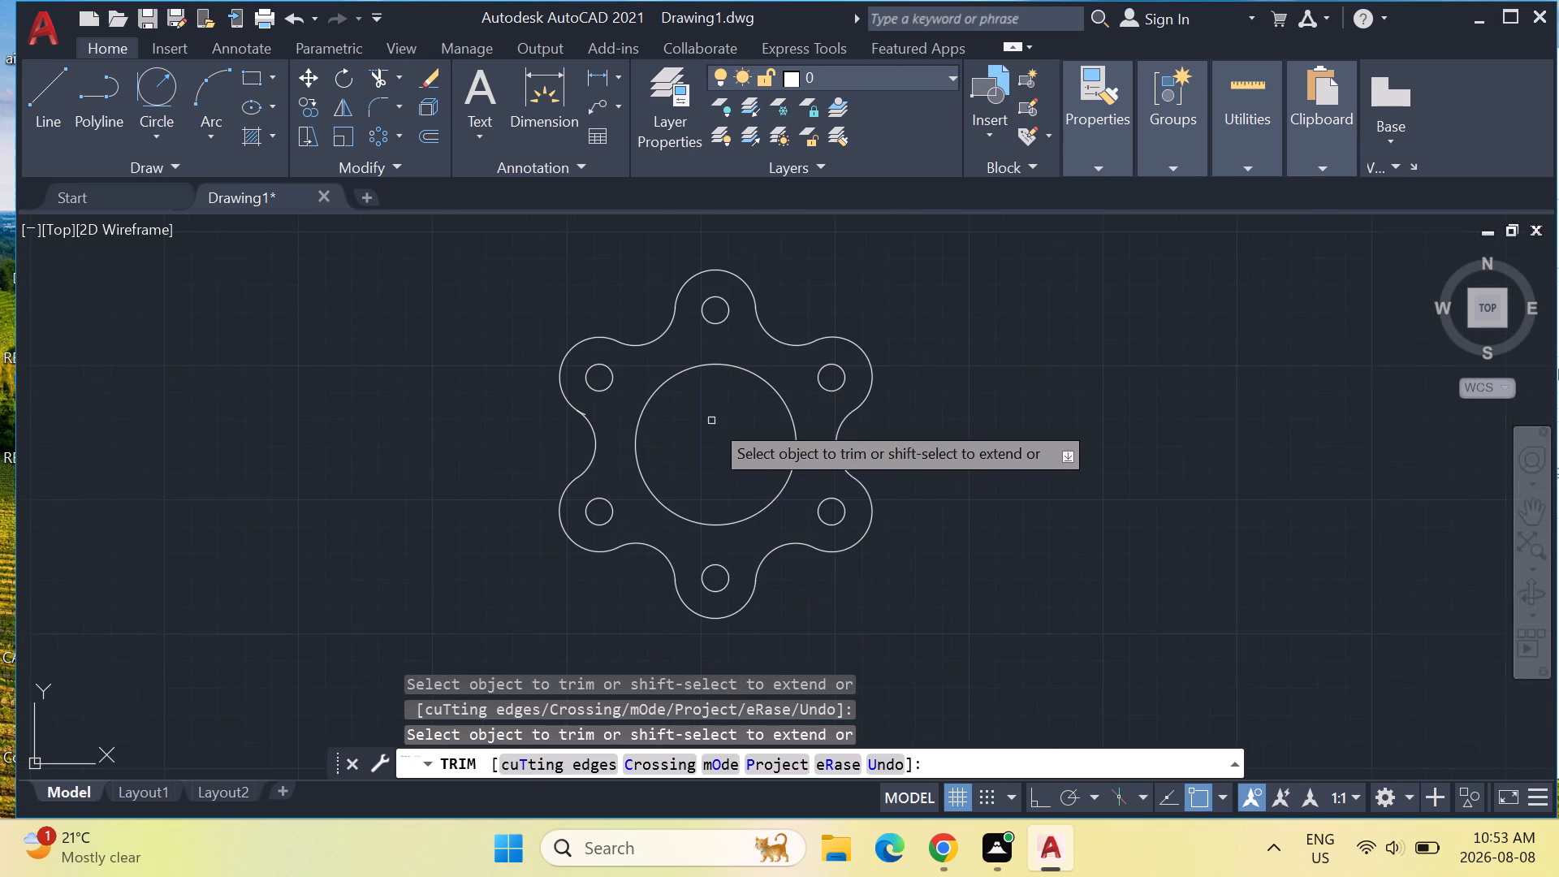
pyautogui.press('Escape')
pyautogui.press('Escape')
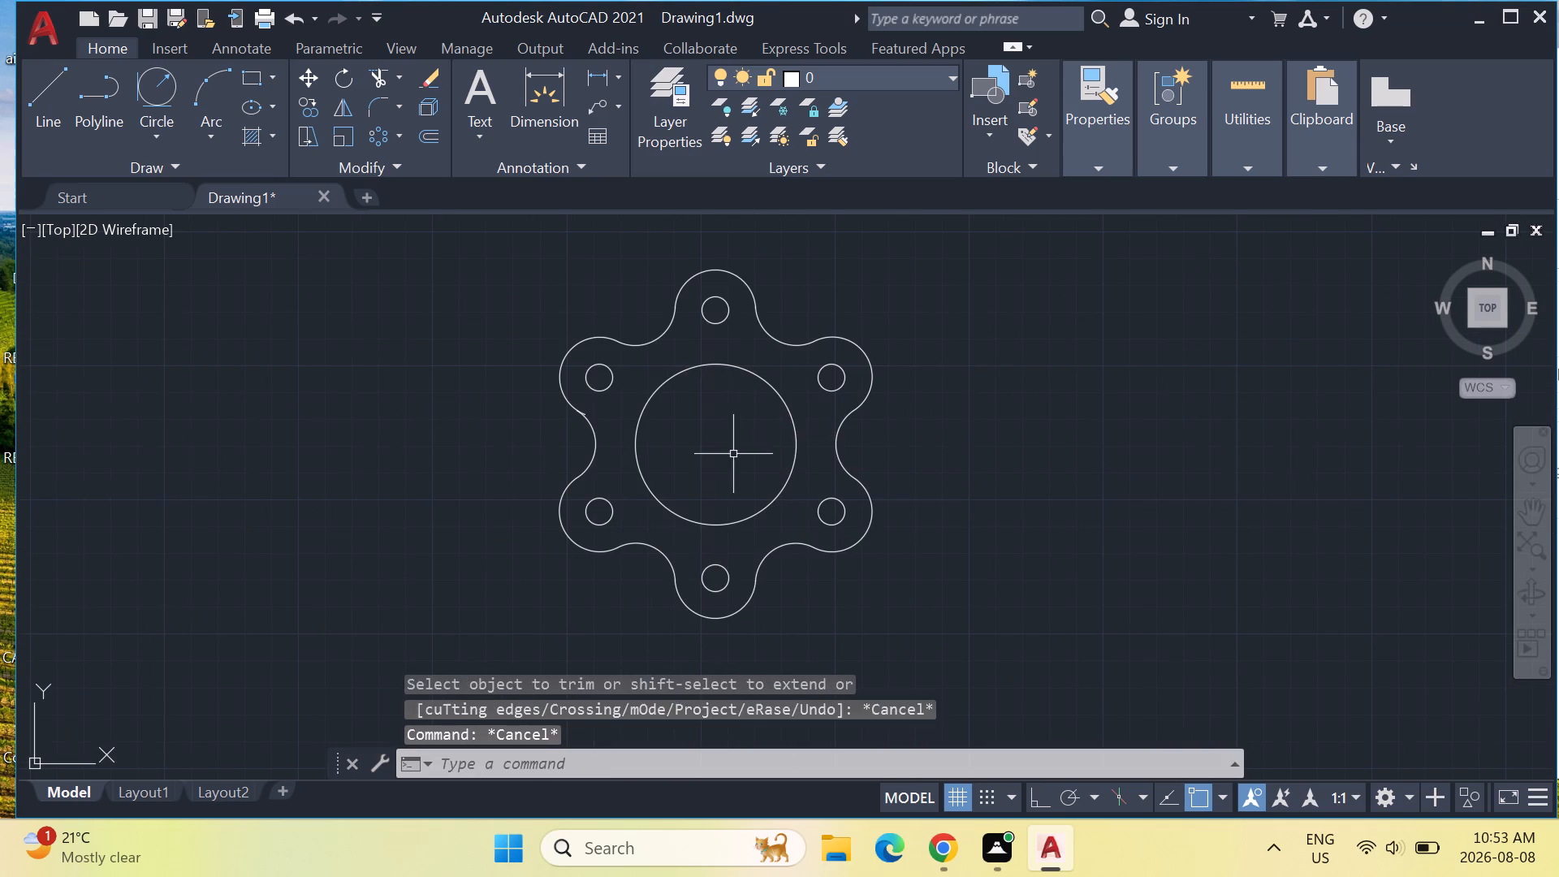
pyautogui.press('Escape')
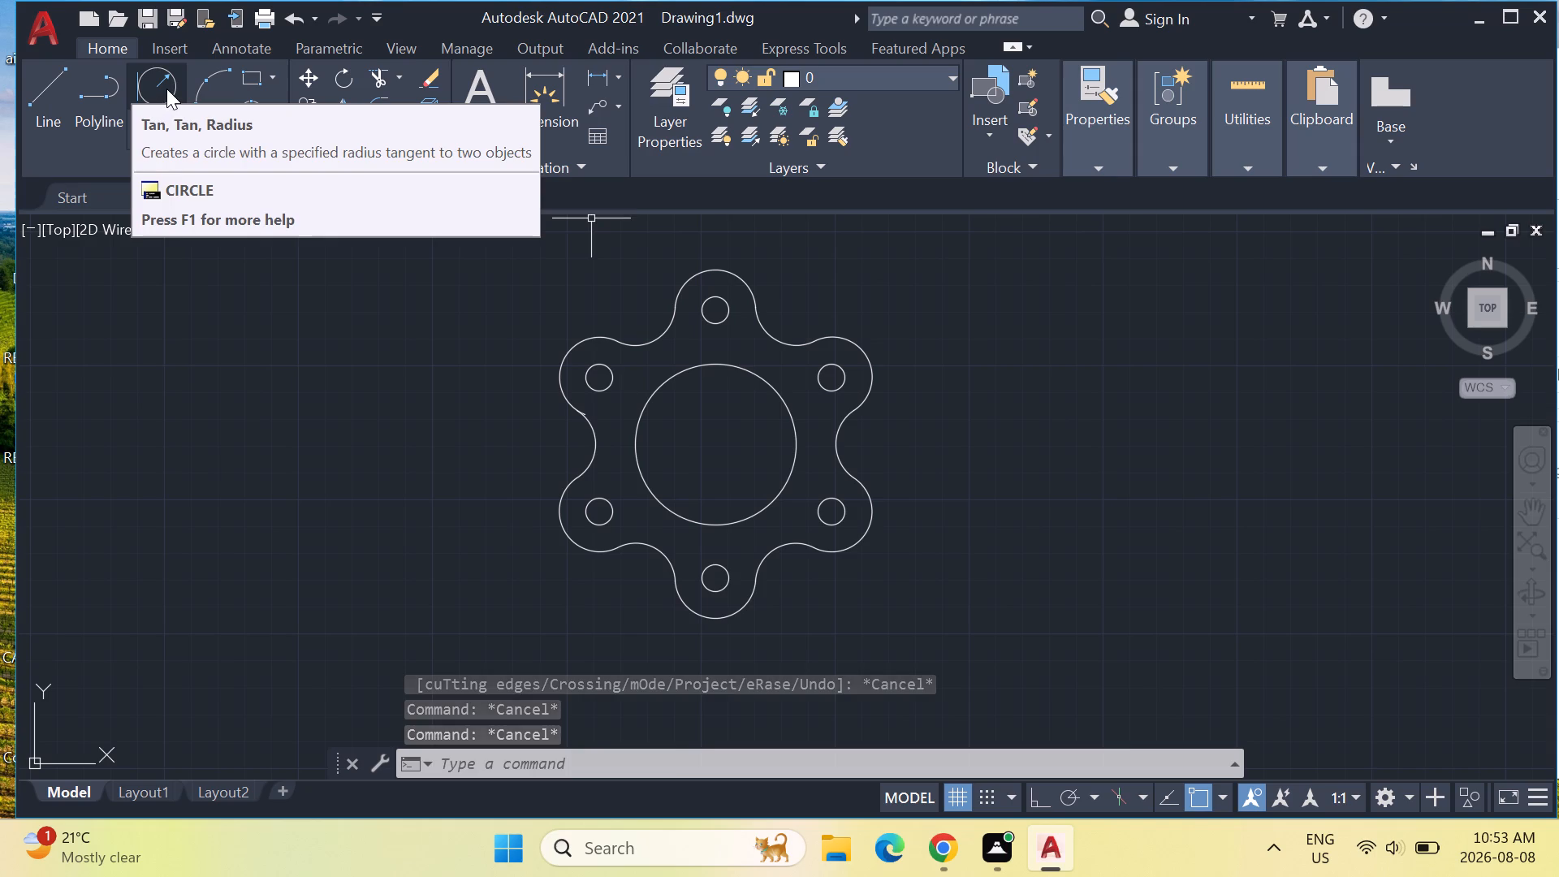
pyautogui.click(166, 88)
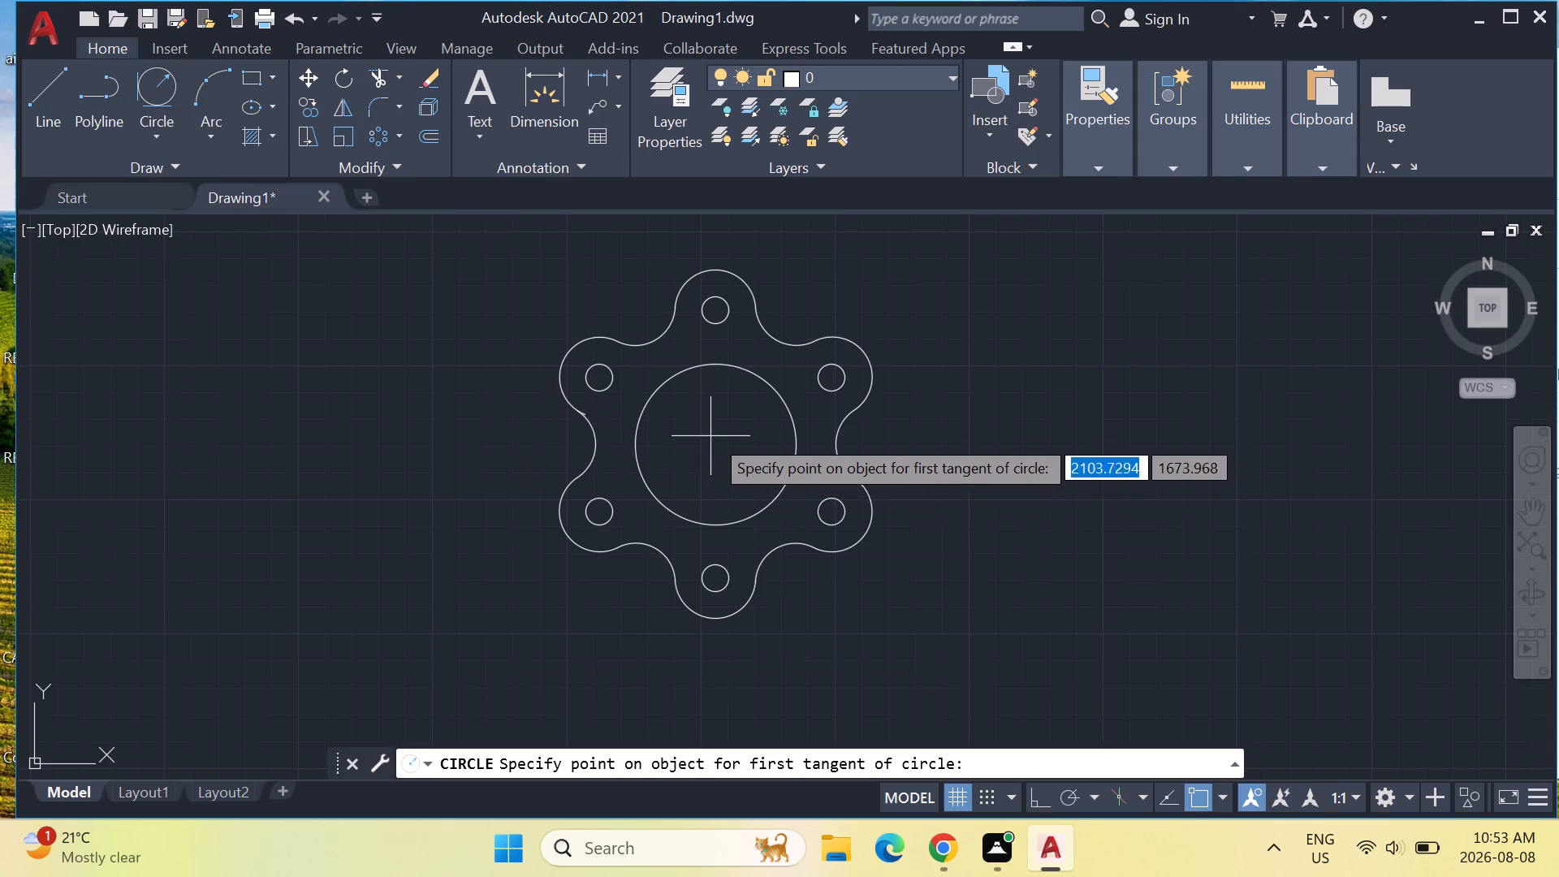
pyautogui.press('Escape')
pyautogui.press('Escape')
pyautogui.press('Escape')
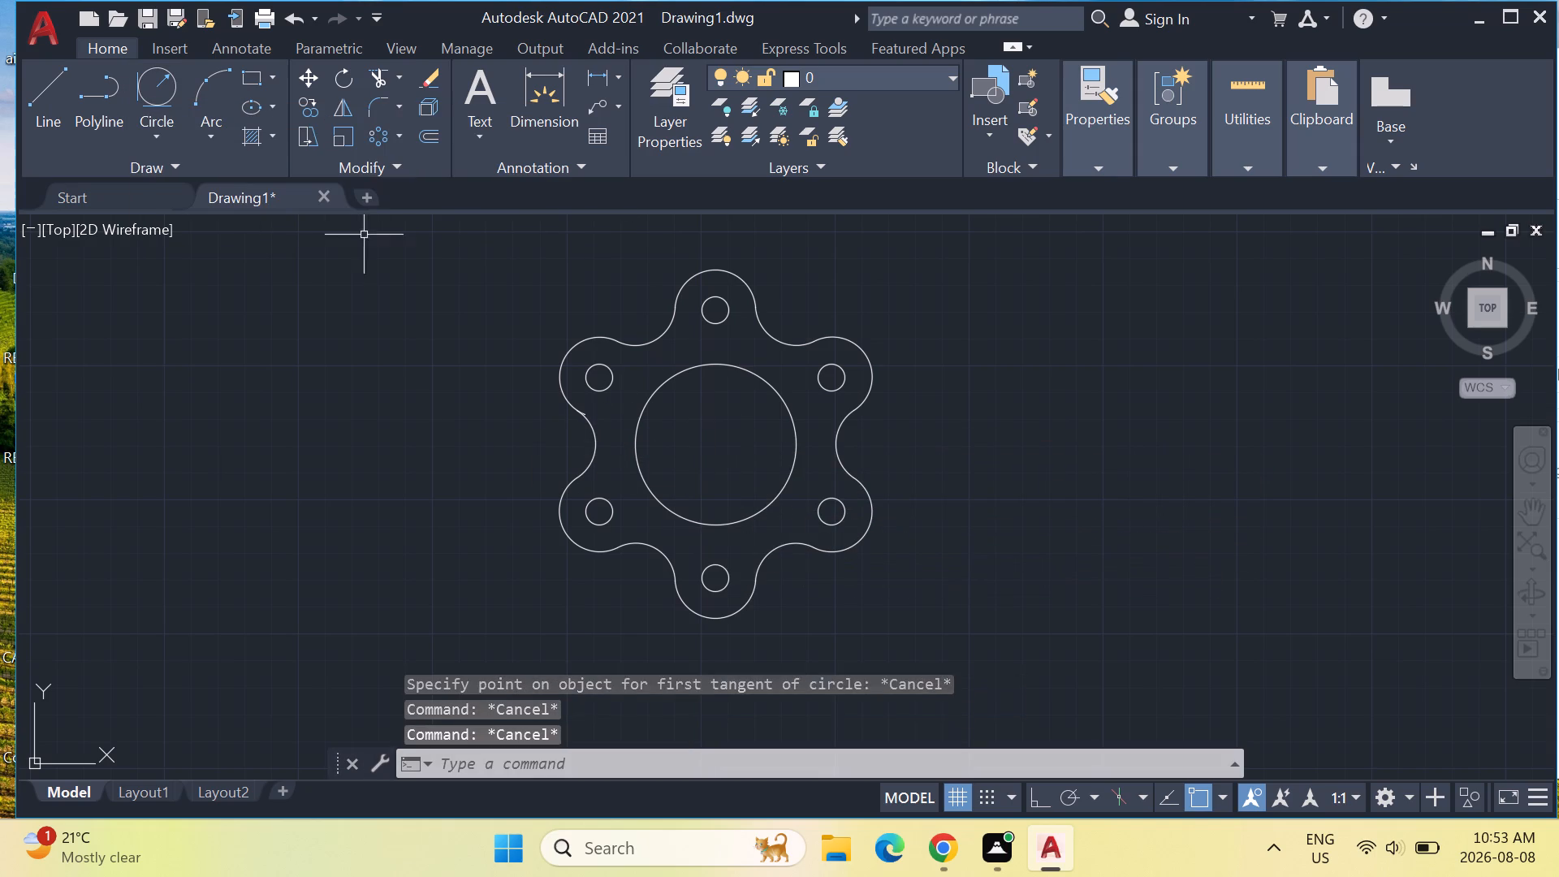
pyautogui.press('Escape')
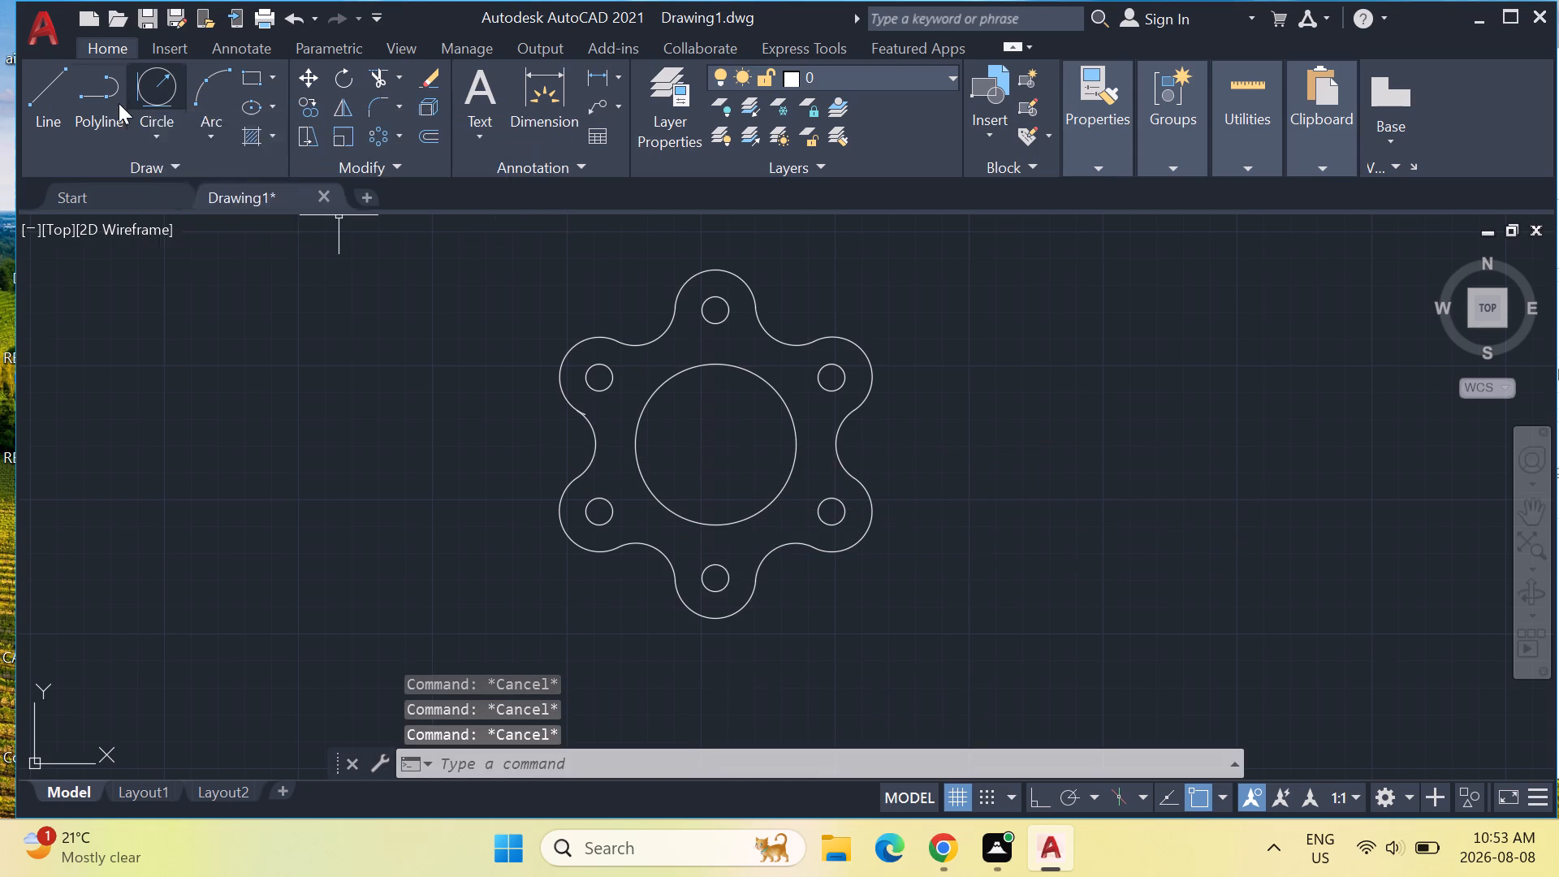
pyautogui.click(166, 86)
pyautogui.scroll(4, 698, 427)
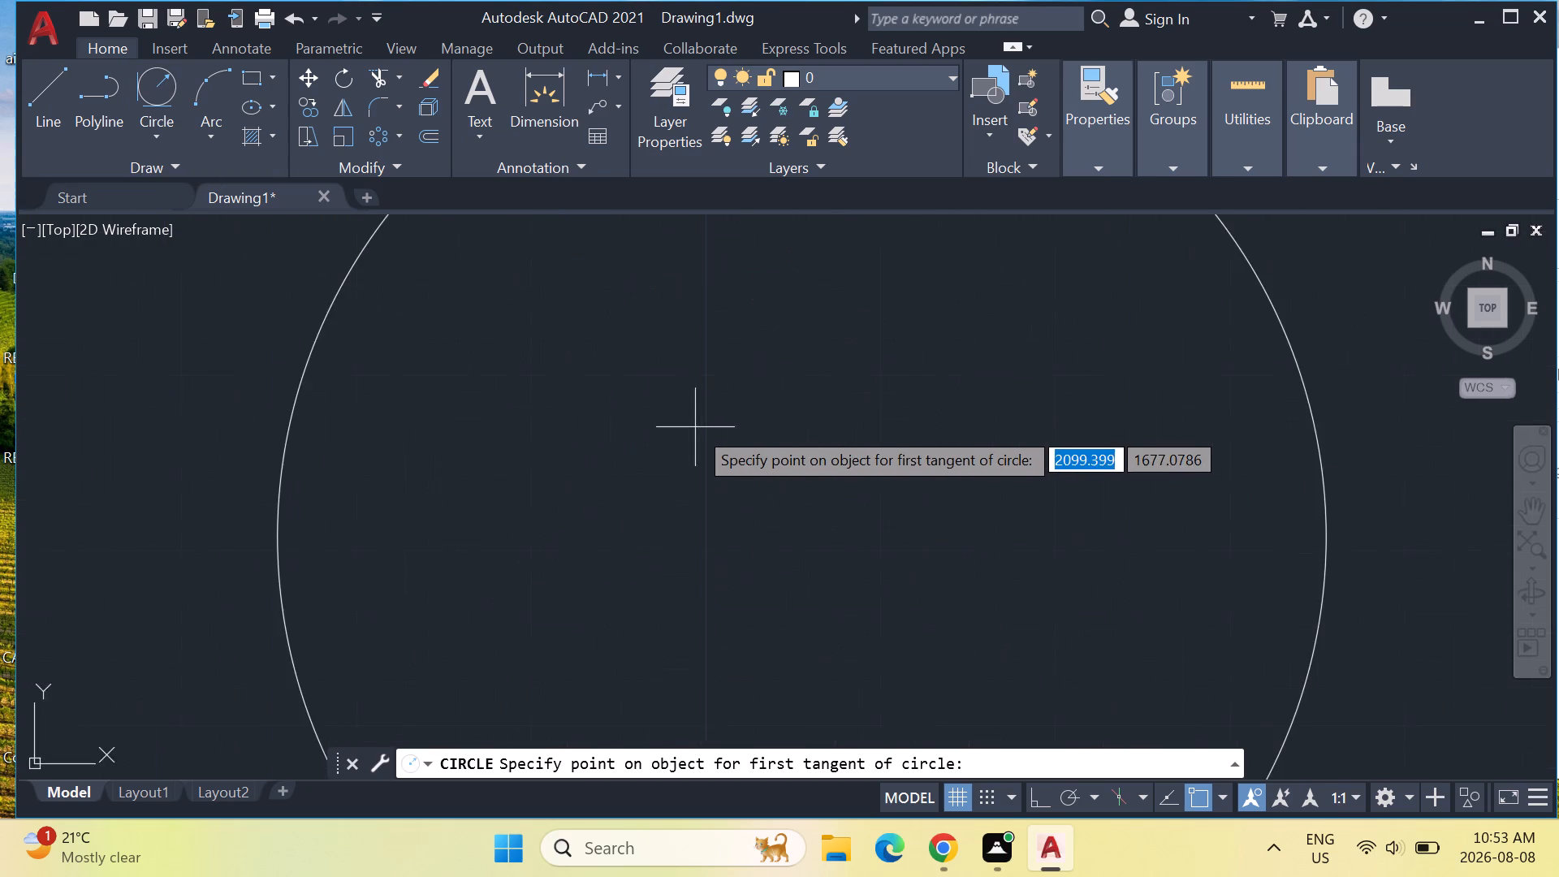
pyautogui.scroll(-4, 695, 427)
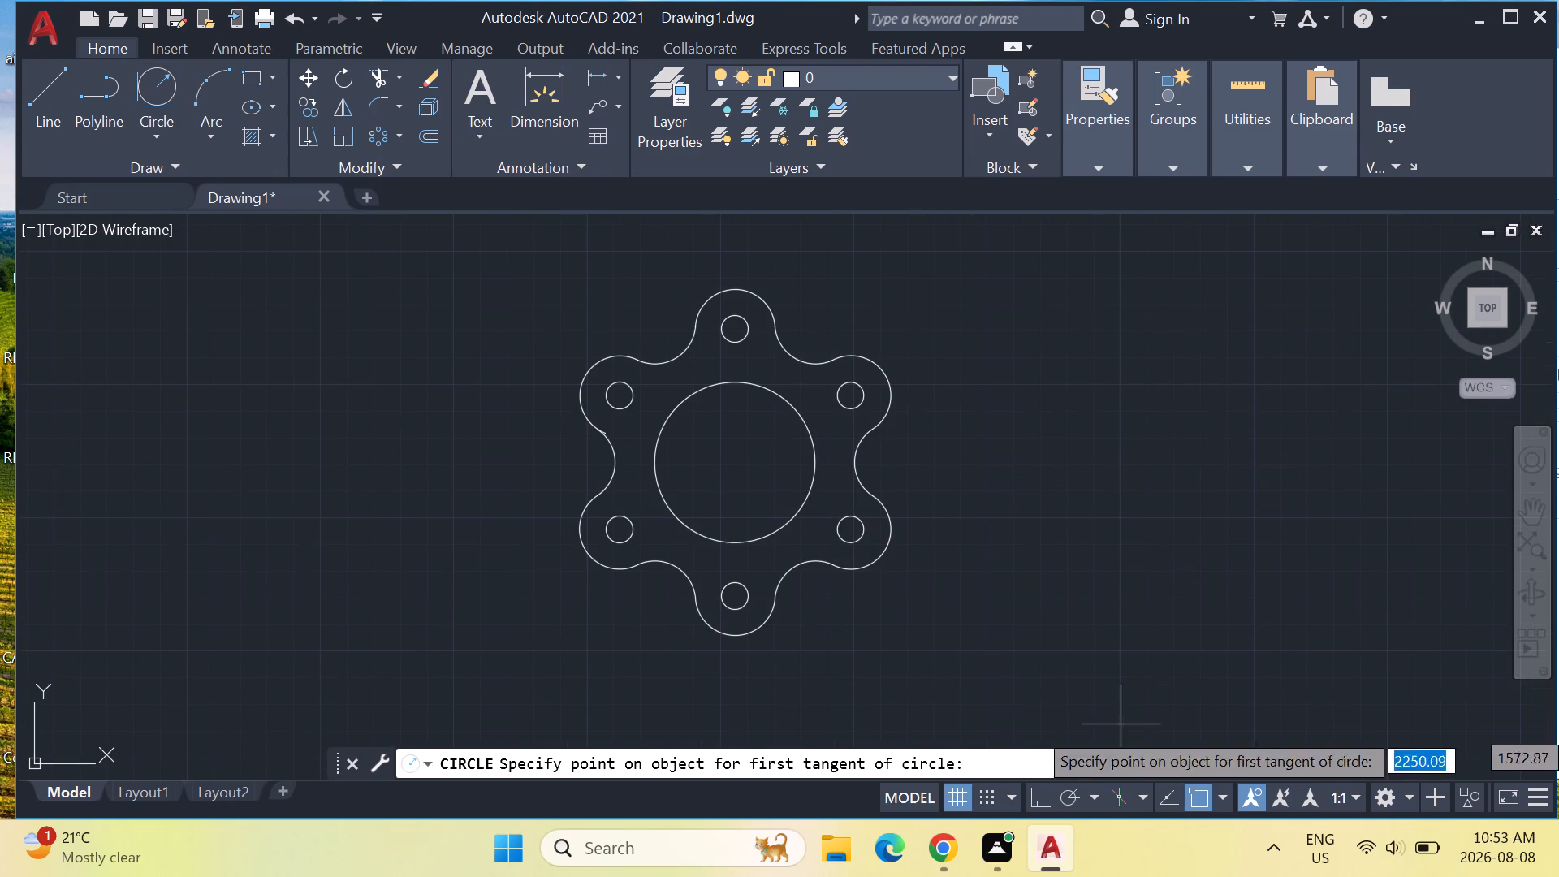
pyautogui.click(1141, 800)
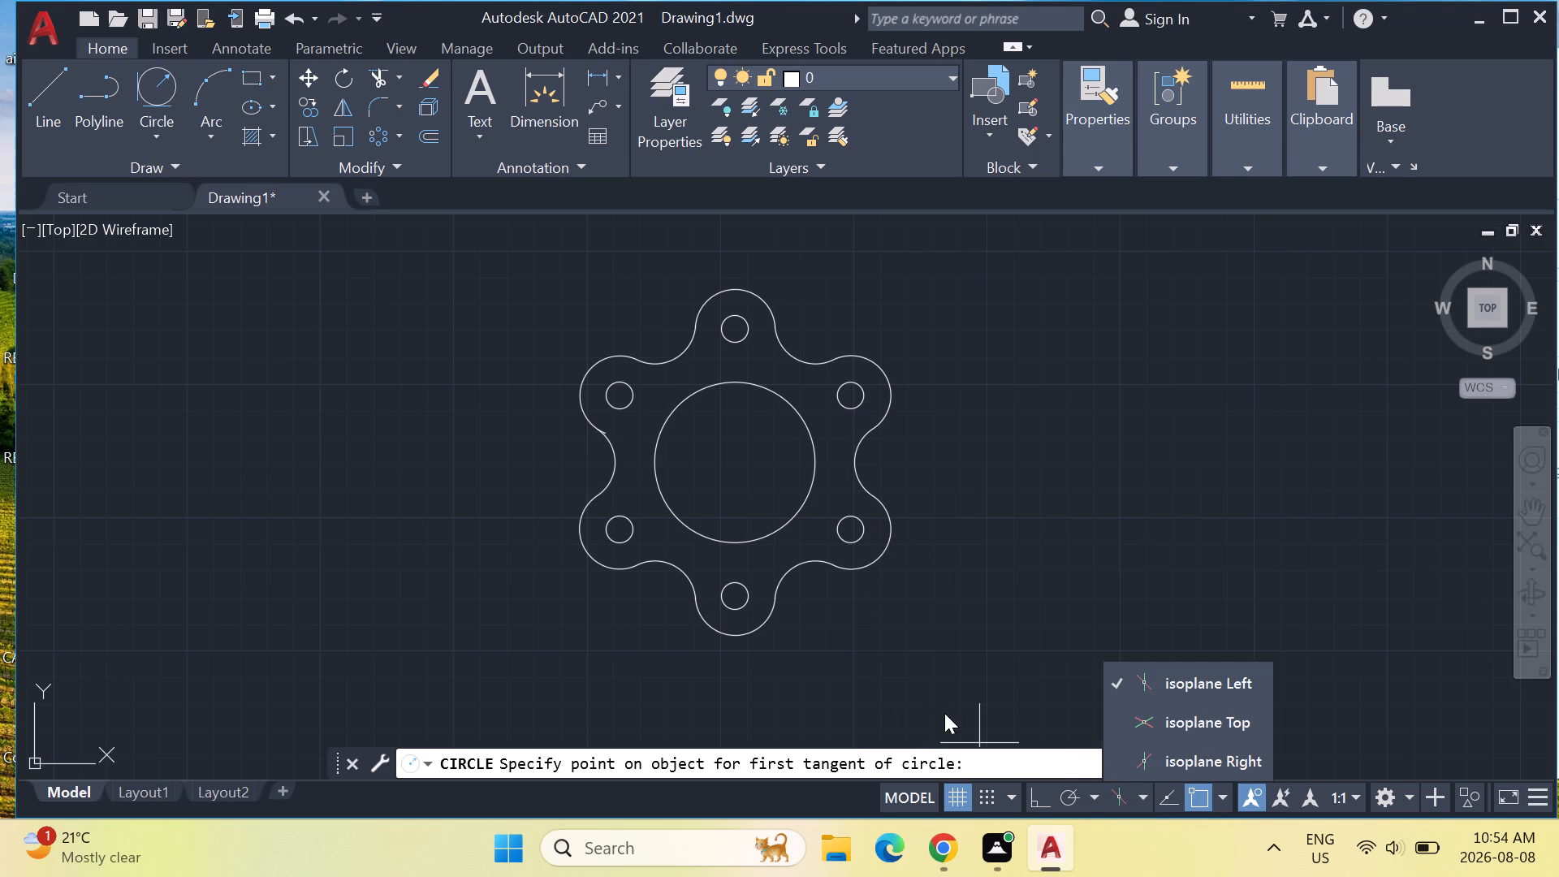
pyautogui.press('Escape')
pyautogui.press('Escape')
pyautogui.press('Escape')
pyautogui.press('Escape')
# Trim the upper-left lobe's remaining overhanging lower arc end where it meets the left concave connecting arc.
pyautogui.scroll(3, 632, 423)
pyautogui.write('trim')
pyautogui.press('Return')
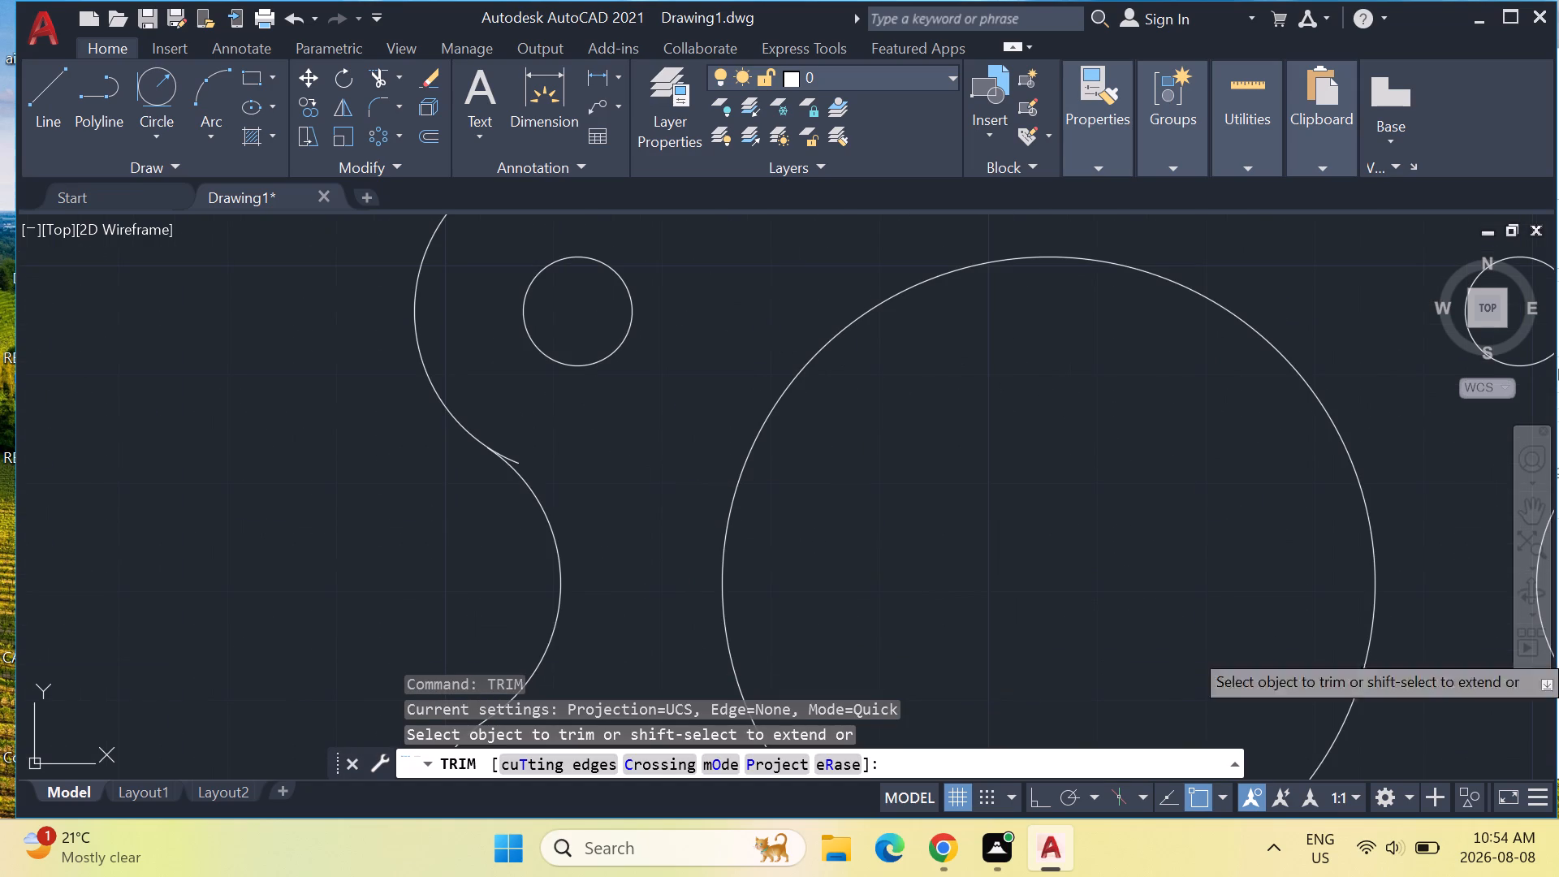
pyautogui.scroll(2, 534, 468)
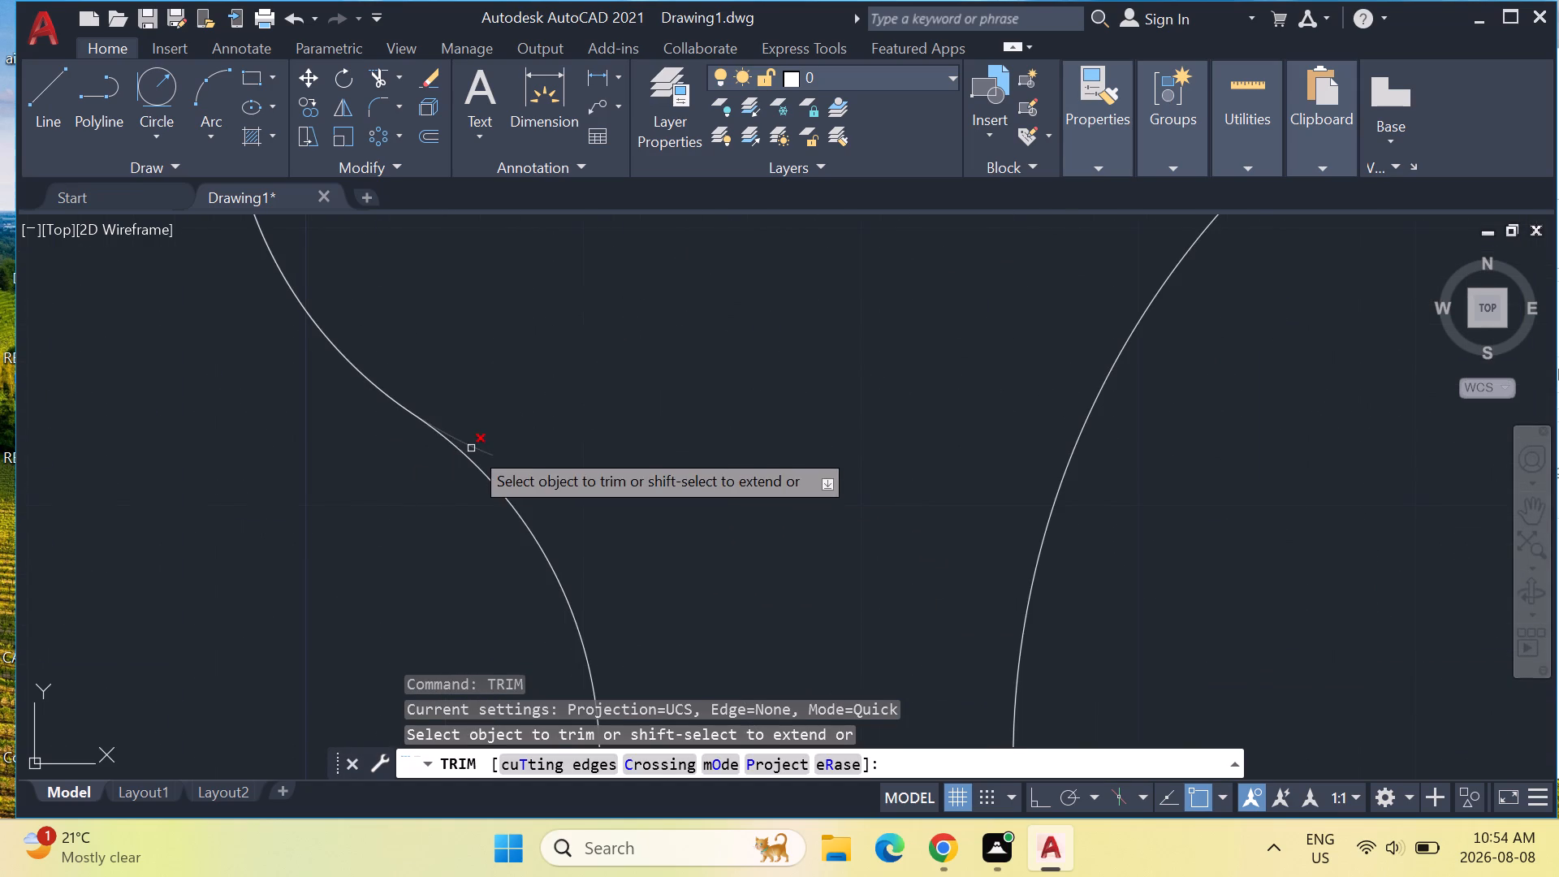
pyautogui.click(471, 451)
pyautogui.scroll(-4, 715, 460)
pyautogui.moveTo(978, 536); pyautogui.dragTo(875, 492, button='middle')
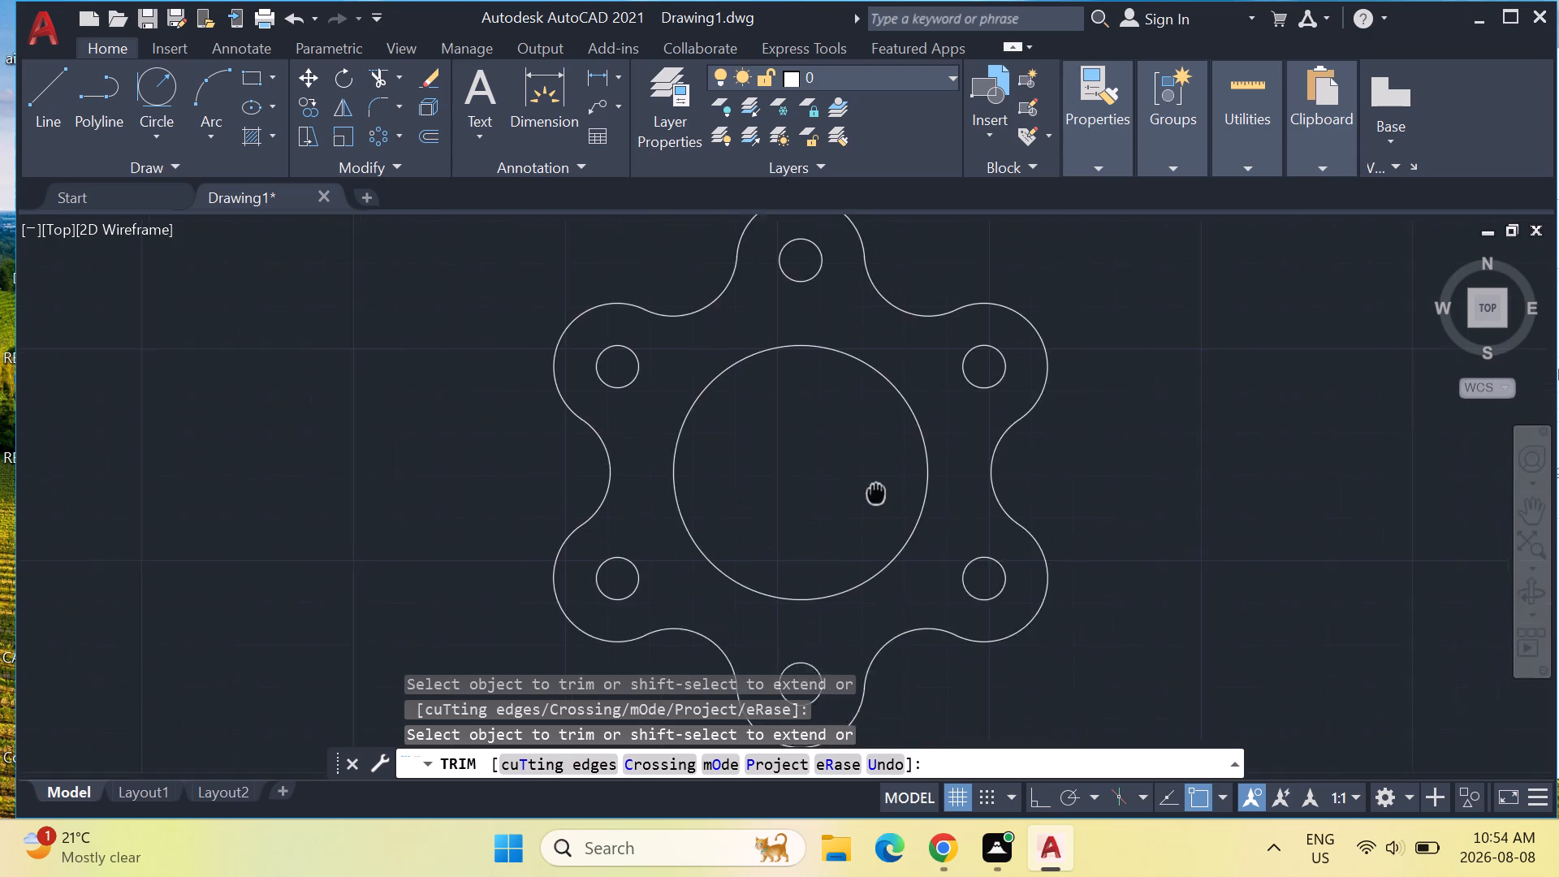
# Draw a radius-15 circle at the part's centre, concentric with the radius-30 circle.
pyautogui.moveTo(875, 492); pyautogui.dragTo(844, 473, button='middle')
pyautogui.moveTo(773, 467); pyautogui.dragTo(775, 529, button='middle')
pyautogui.press('Escape')
pyautogui.press('Escape')
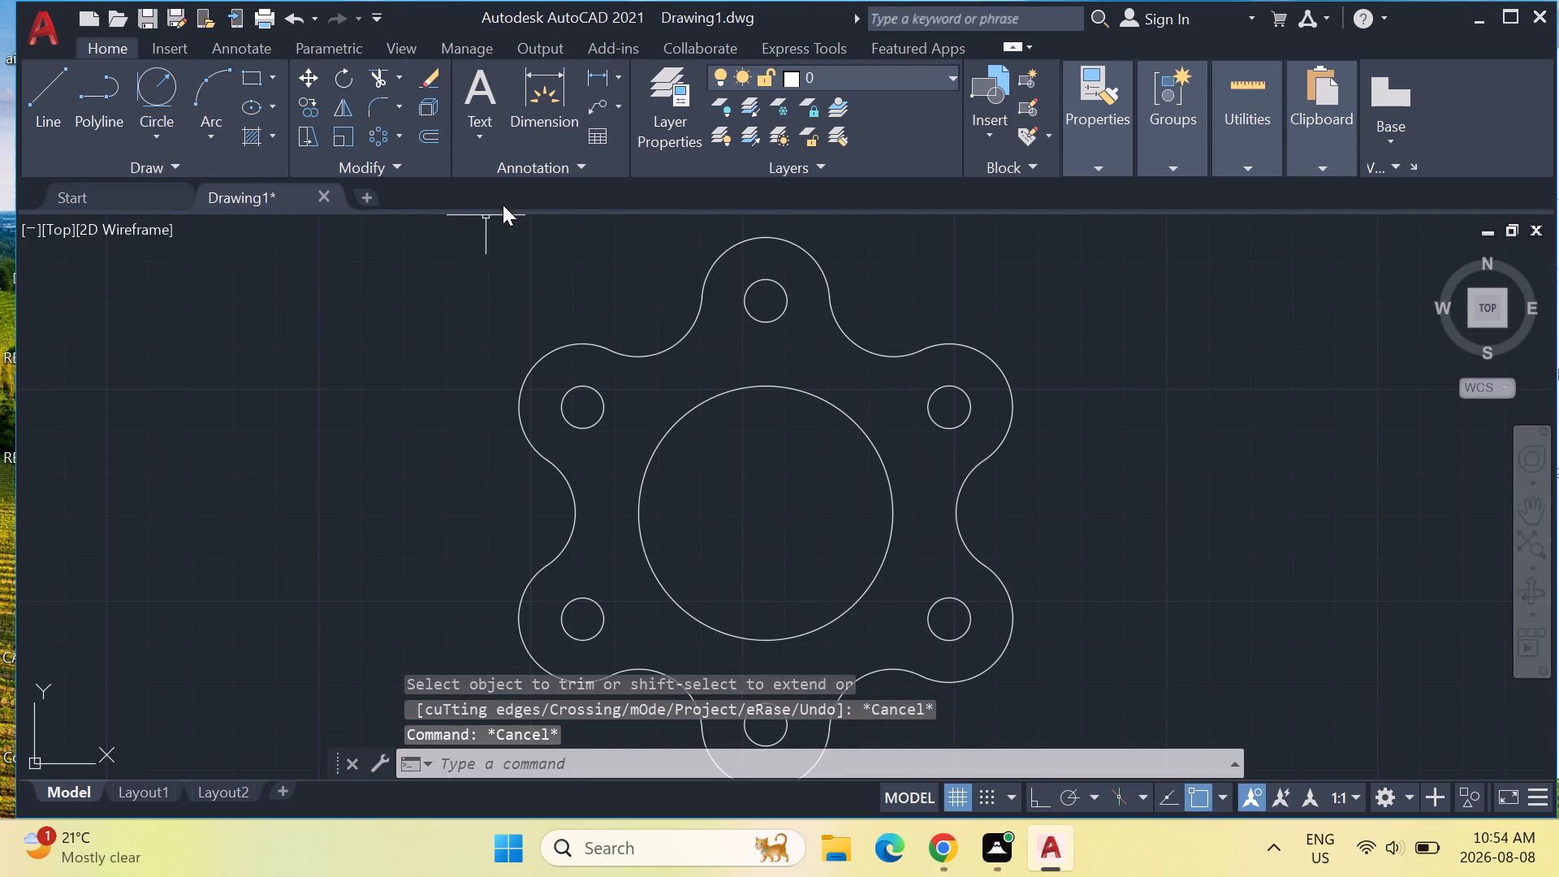
pyautogui.click(158, 89)
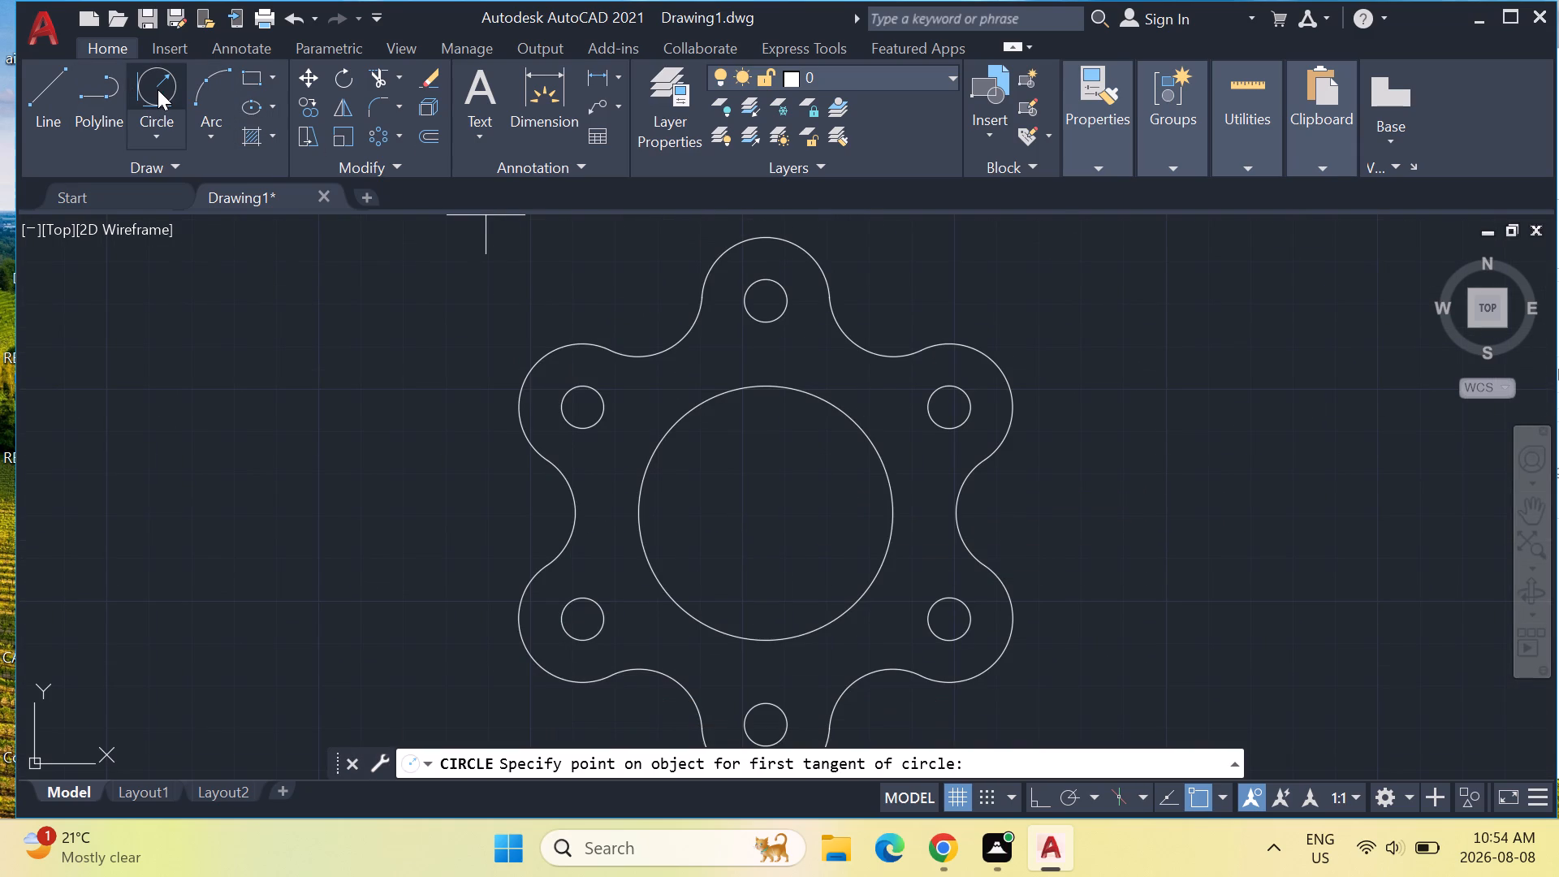
pyautogui.click(186, 130)
pyautogui.click(211, 188)
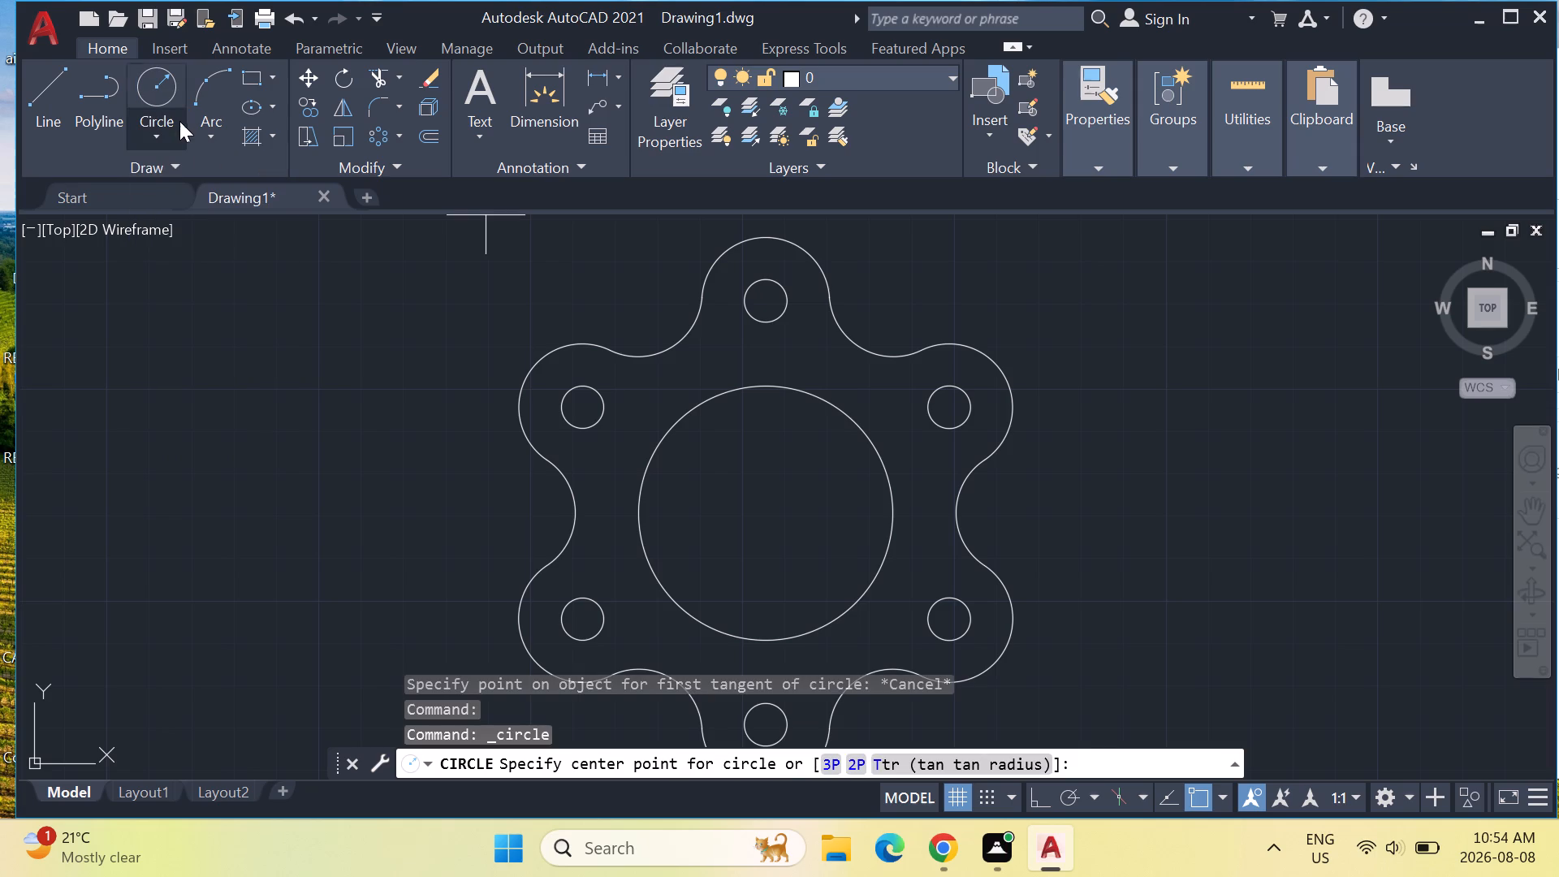
pyautogui.scroll(1, 765, 508)
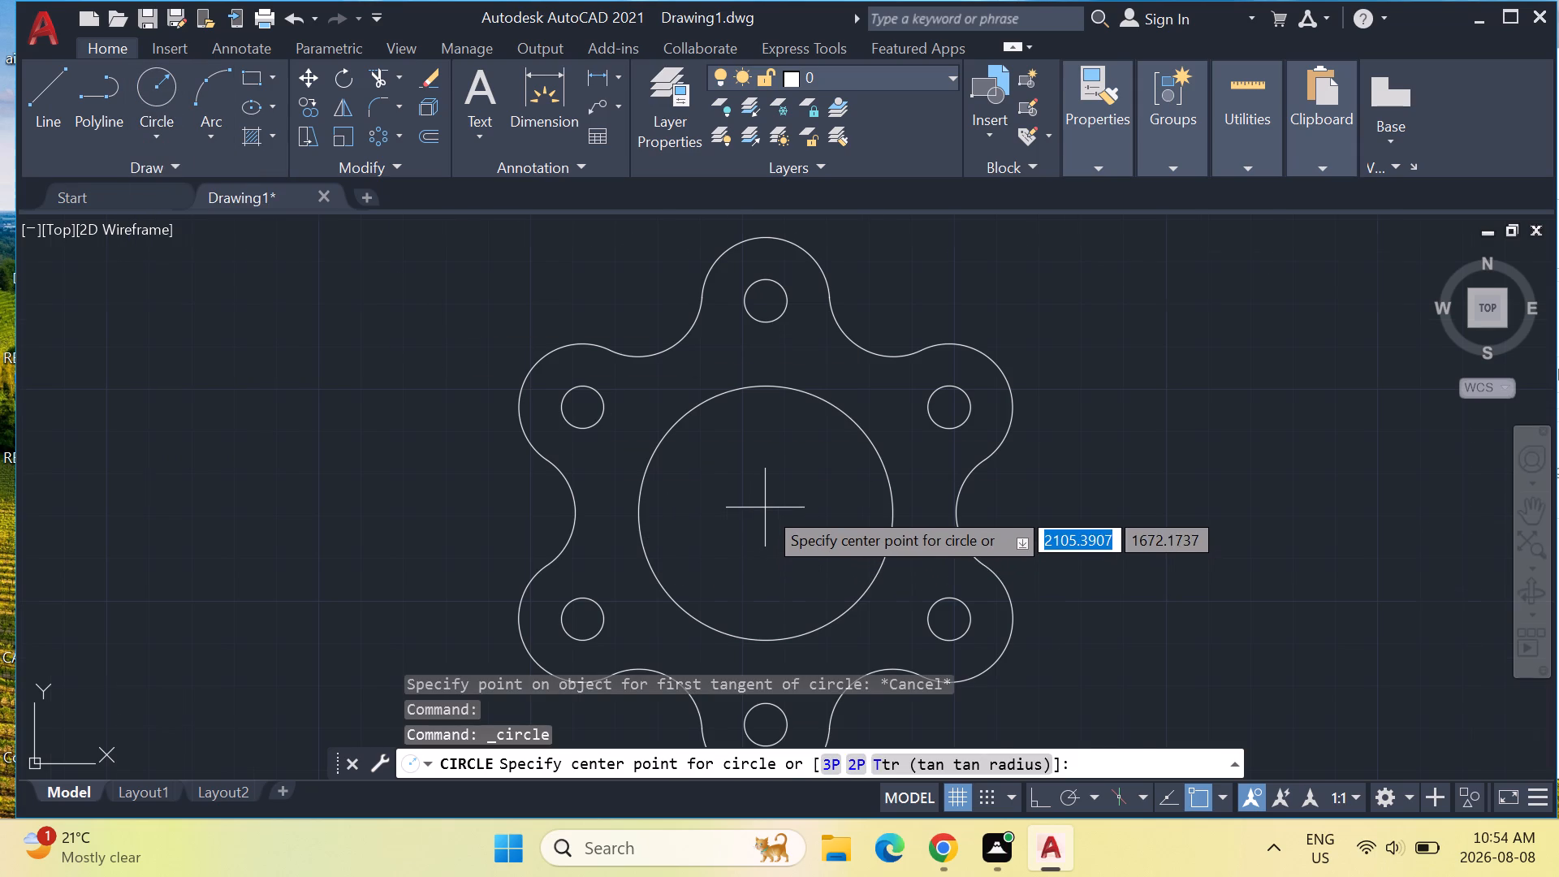
pyautogui.scroll(1, 765, 508)
pyautogui.scroll(-4, 764, 494)
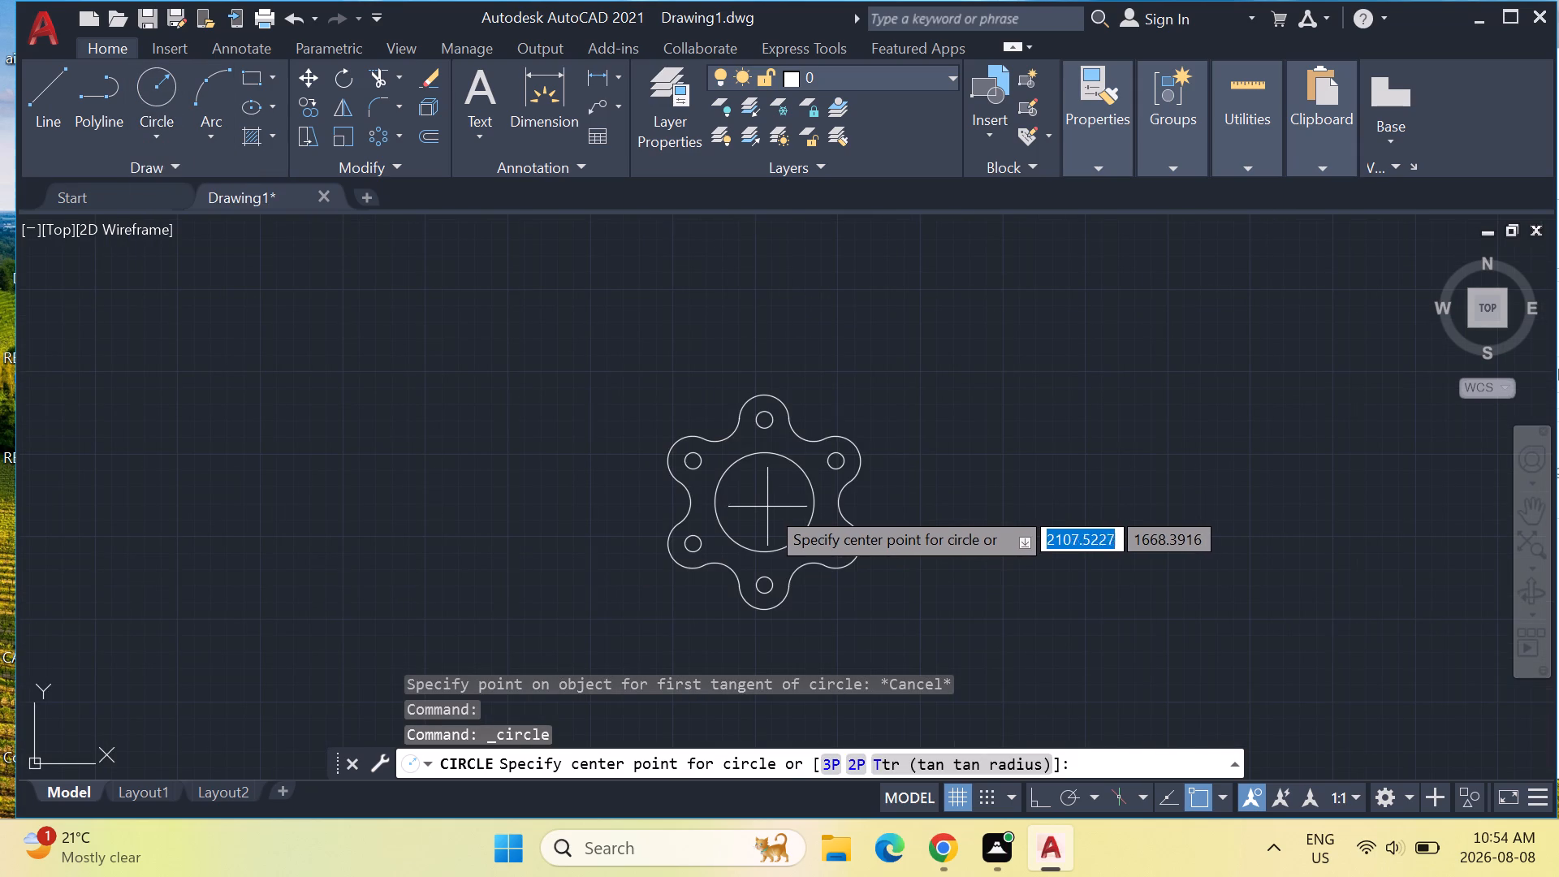
pyautogui.scroll(2, 735, 495)
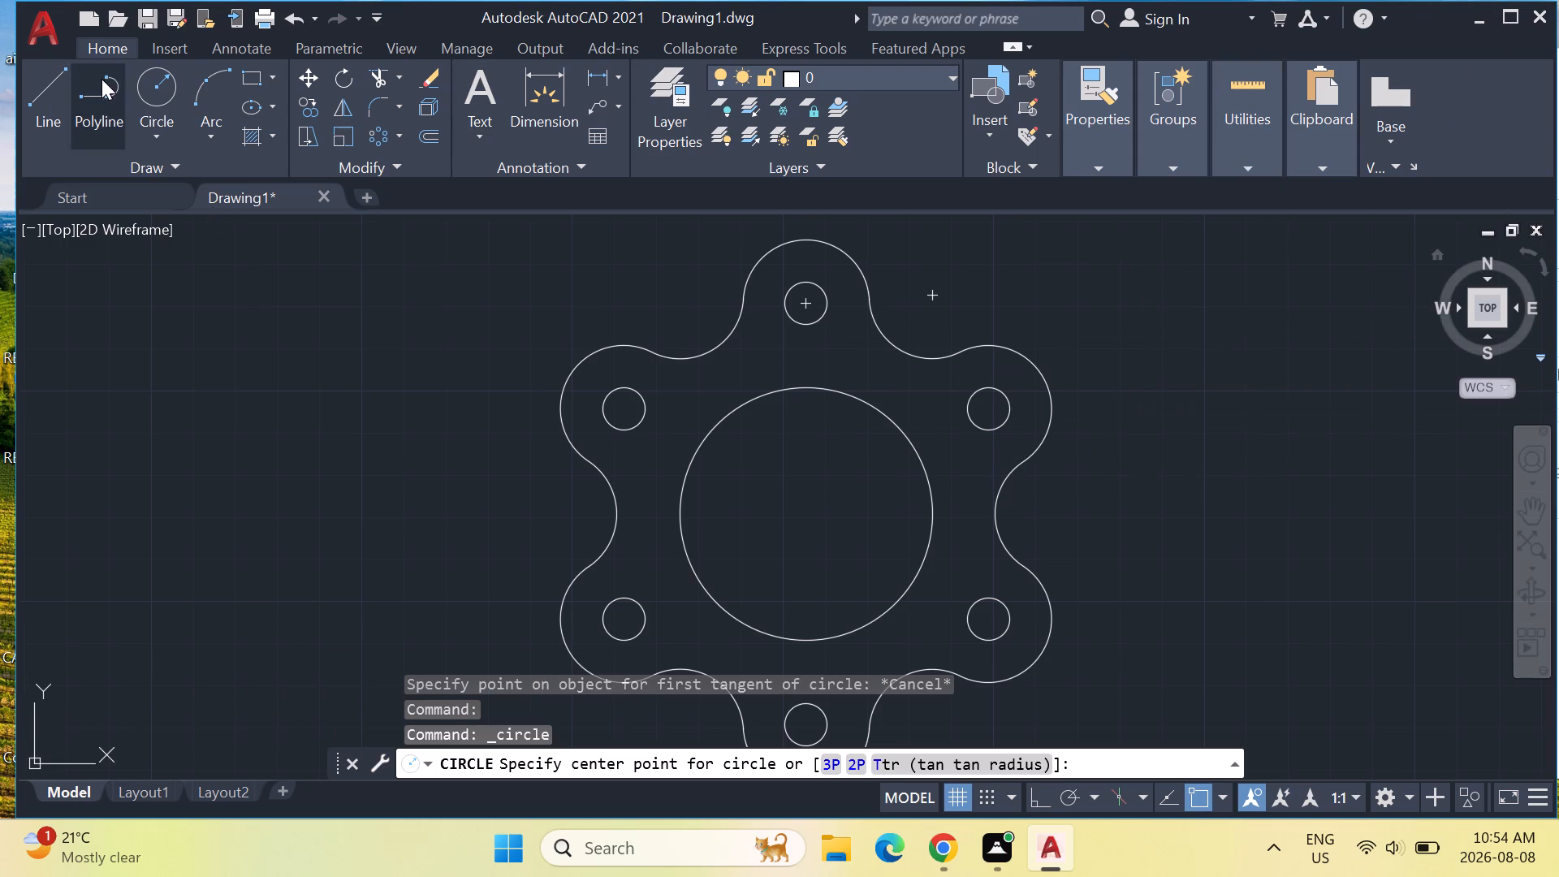
pyautogui.click(153, 88)
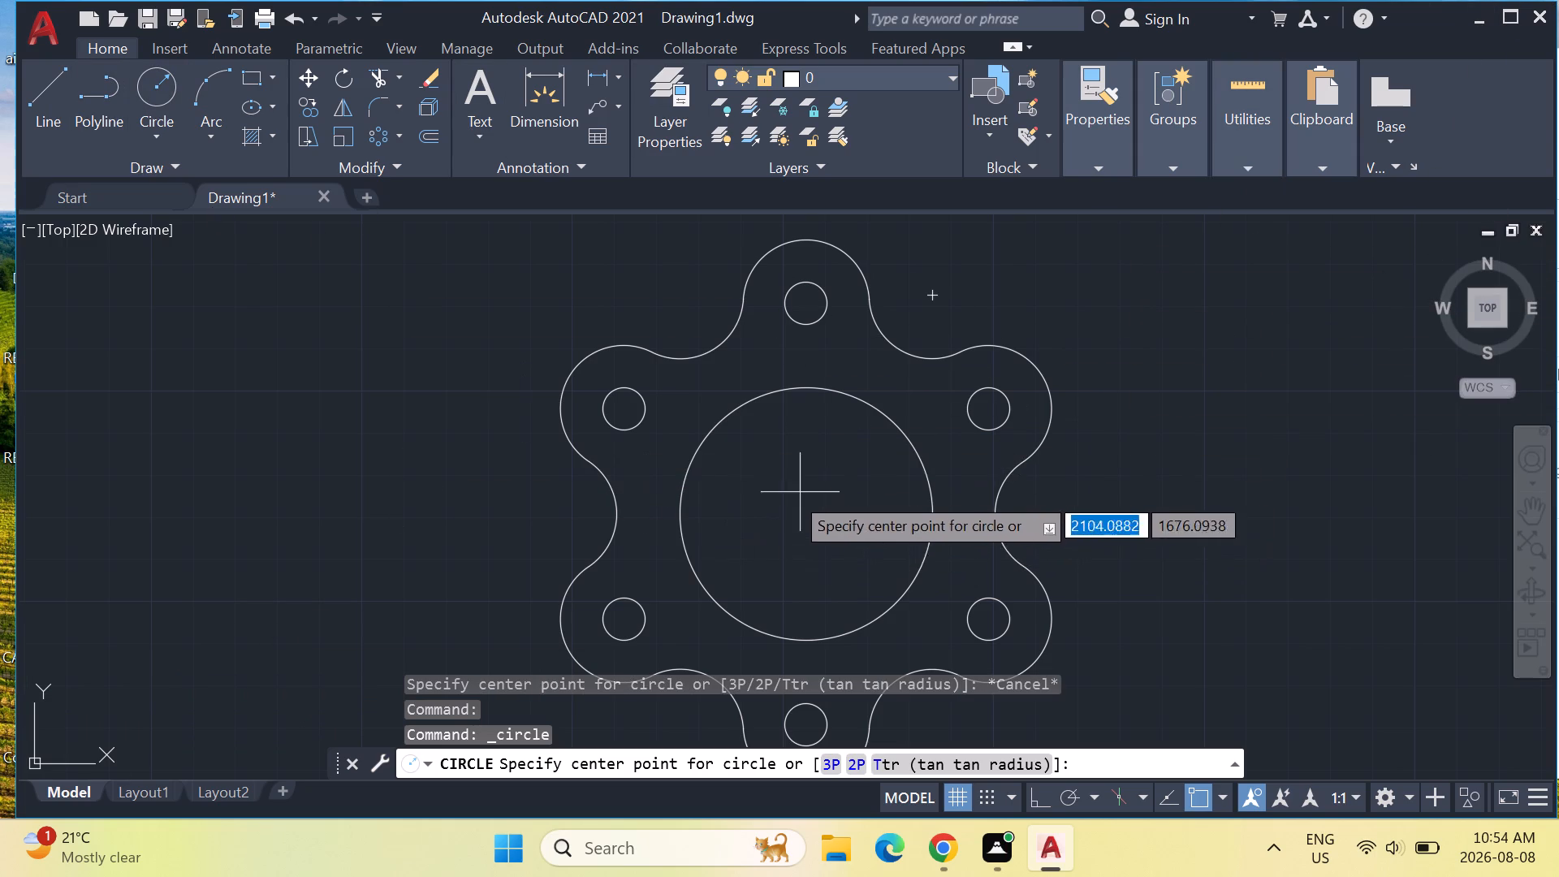
pyautogui.scroll(3, 783, 488)
pyautogui.scroll(-2, 846, 488)
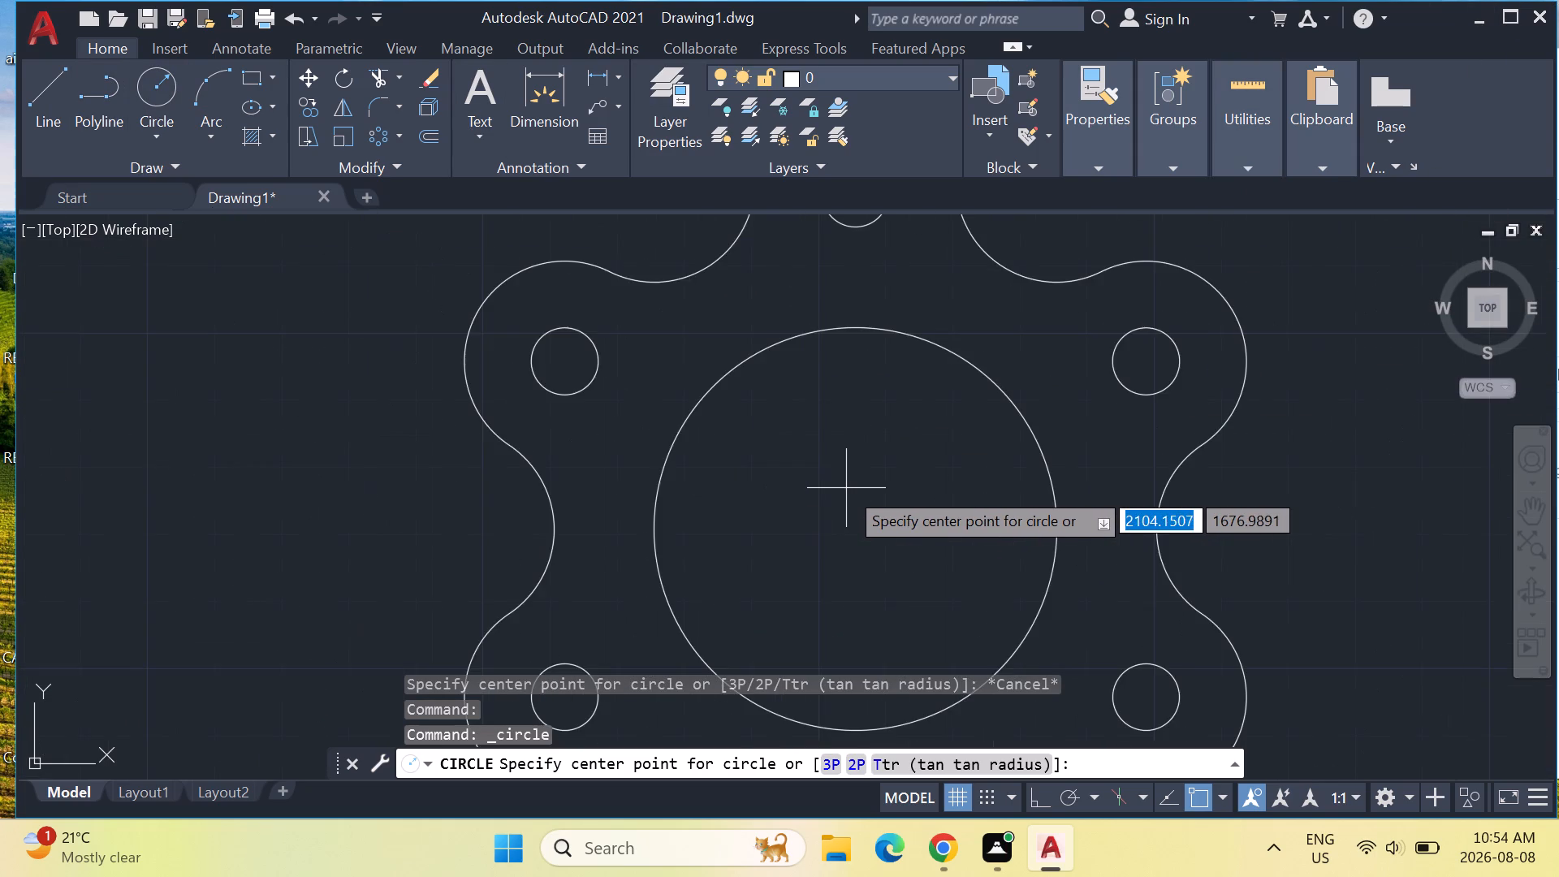
pyautogui.scroll(-5, 846, 488)
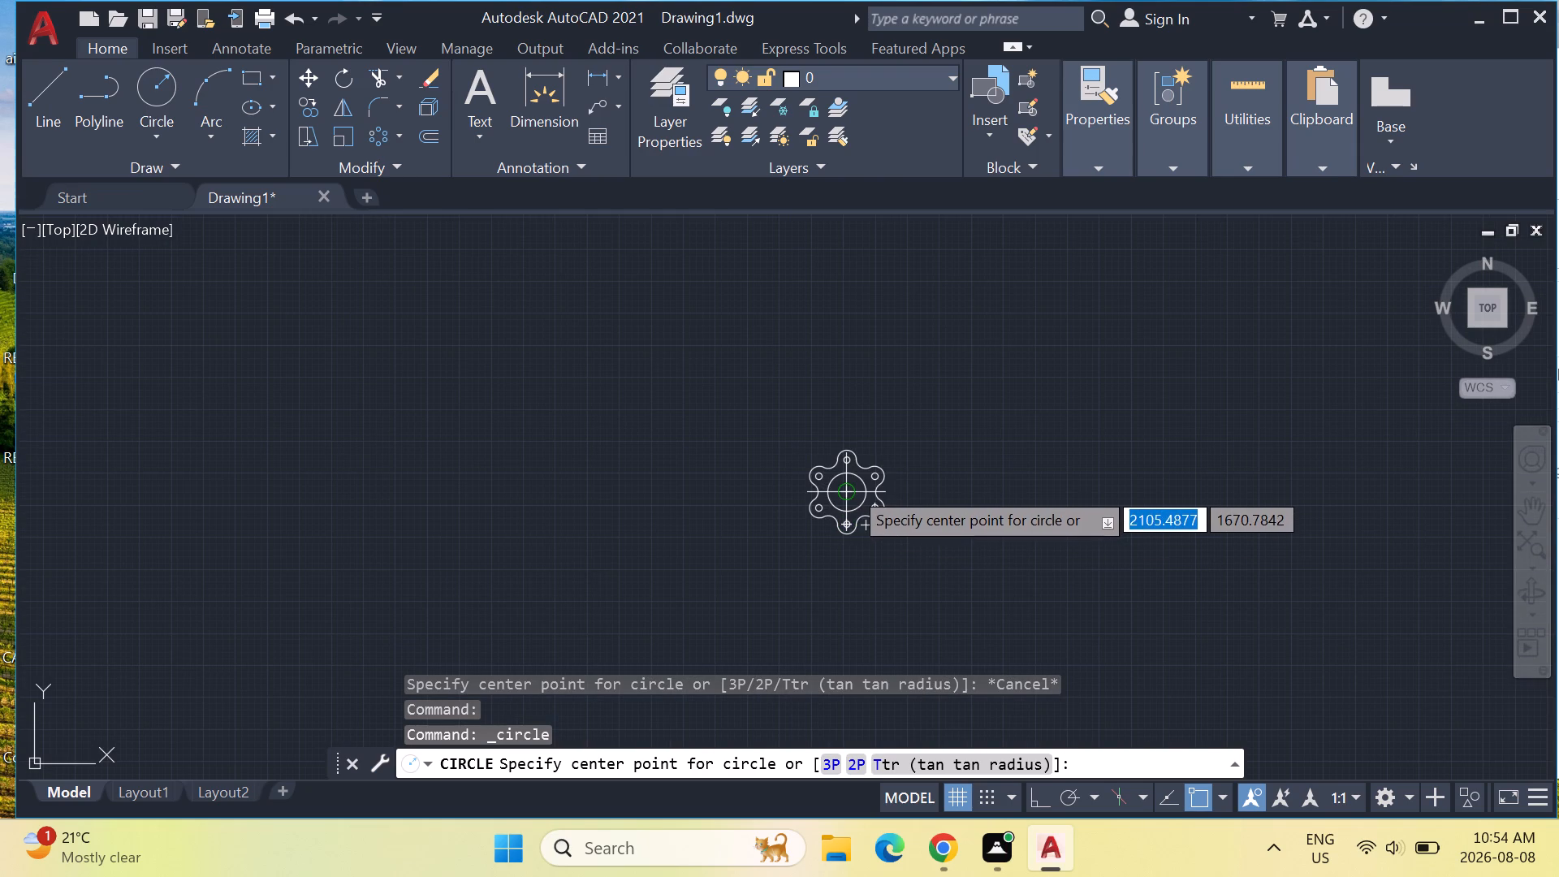
pyautogui.click(847, 491)
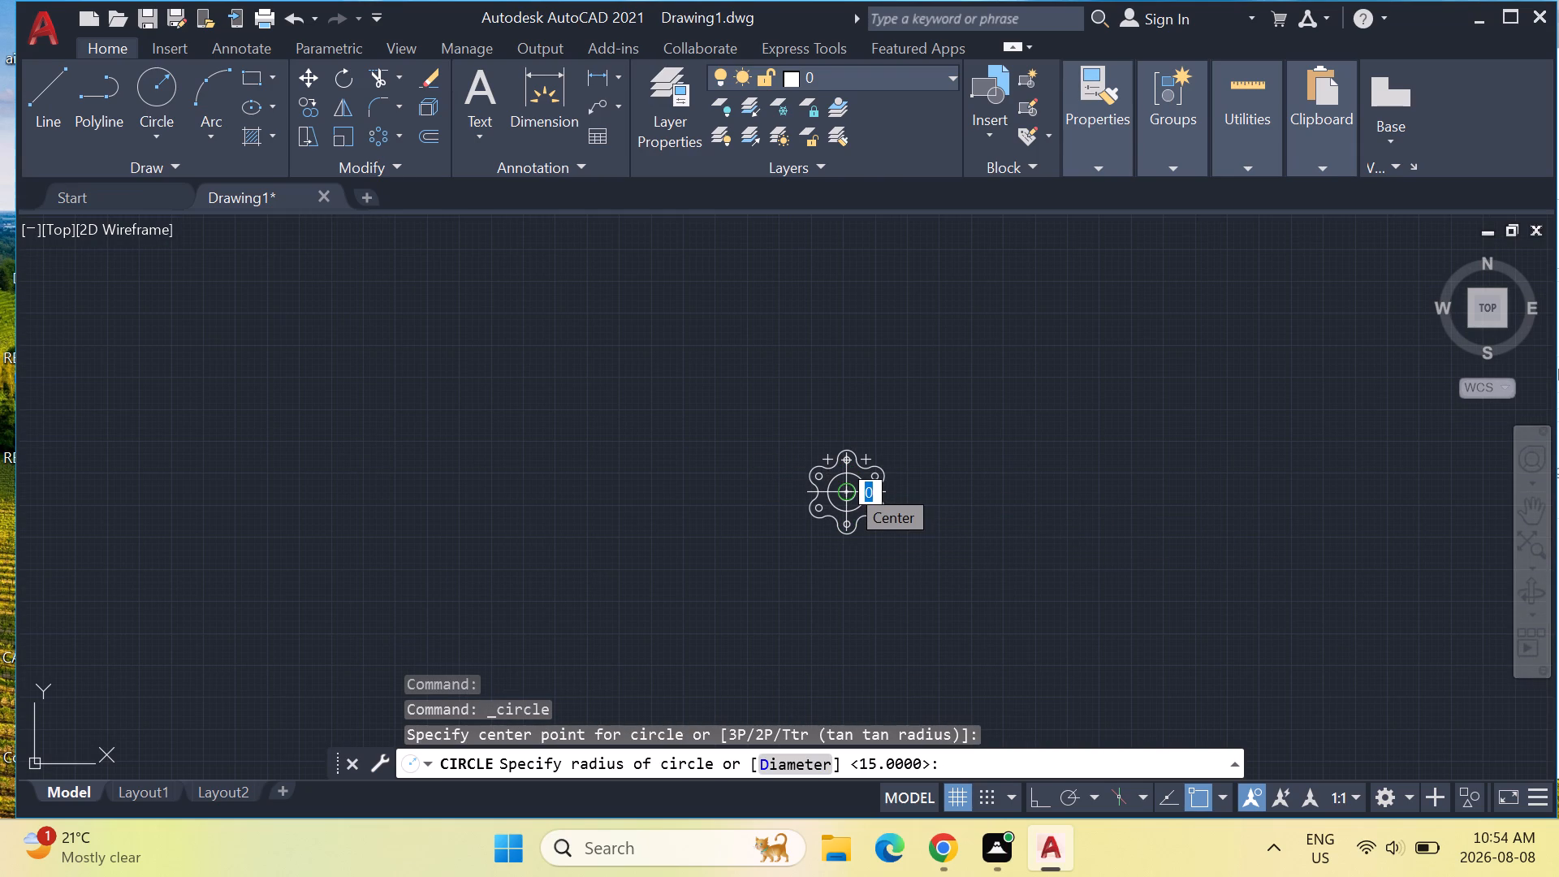
pyautogui.write('15')
pyautogui.press('Return')
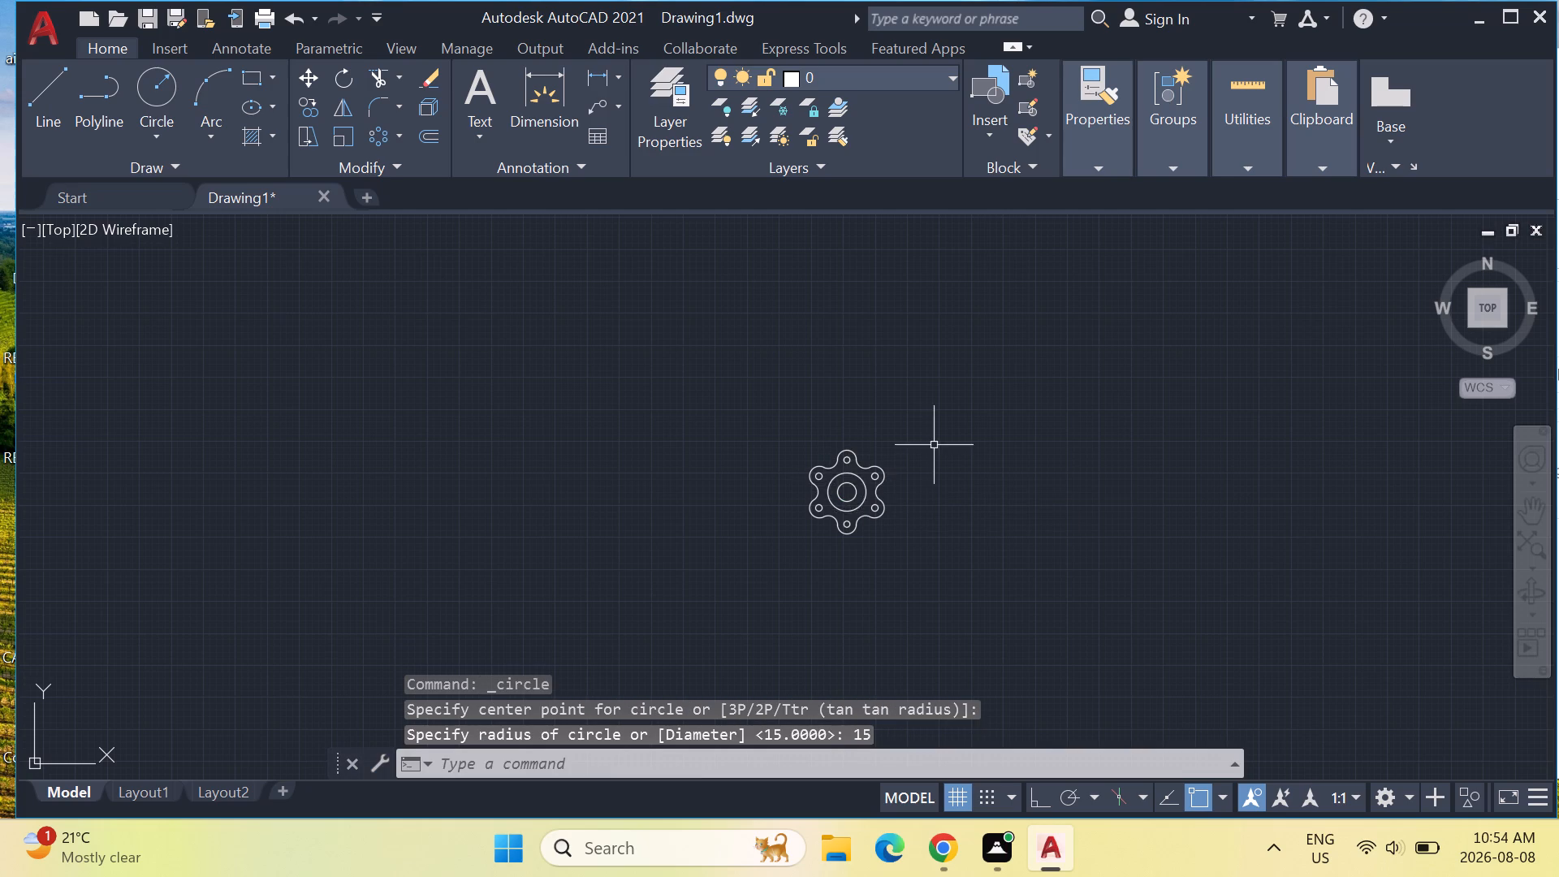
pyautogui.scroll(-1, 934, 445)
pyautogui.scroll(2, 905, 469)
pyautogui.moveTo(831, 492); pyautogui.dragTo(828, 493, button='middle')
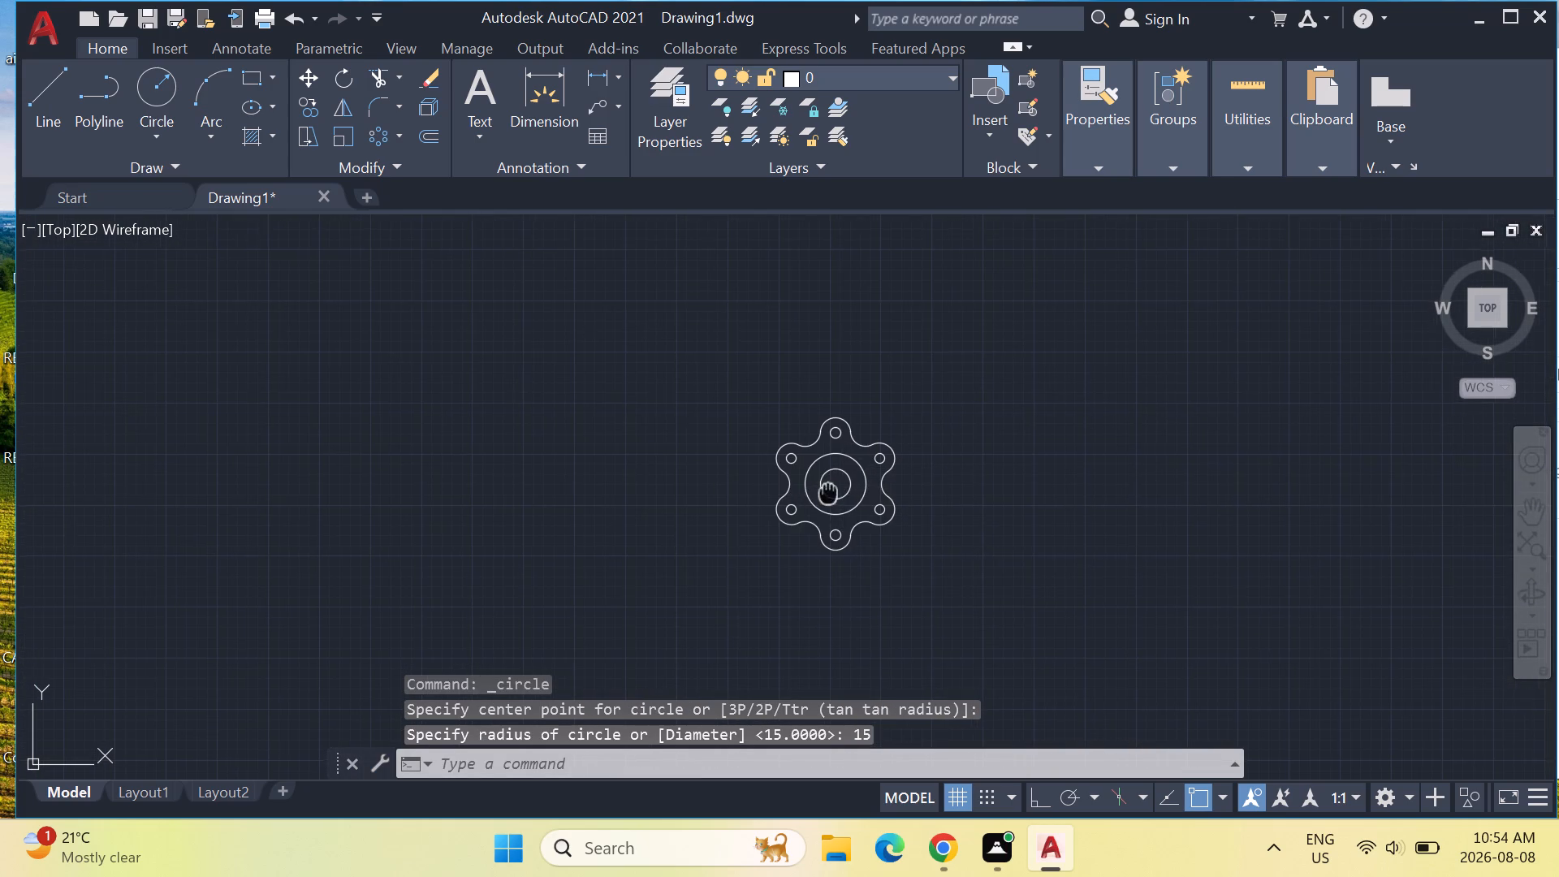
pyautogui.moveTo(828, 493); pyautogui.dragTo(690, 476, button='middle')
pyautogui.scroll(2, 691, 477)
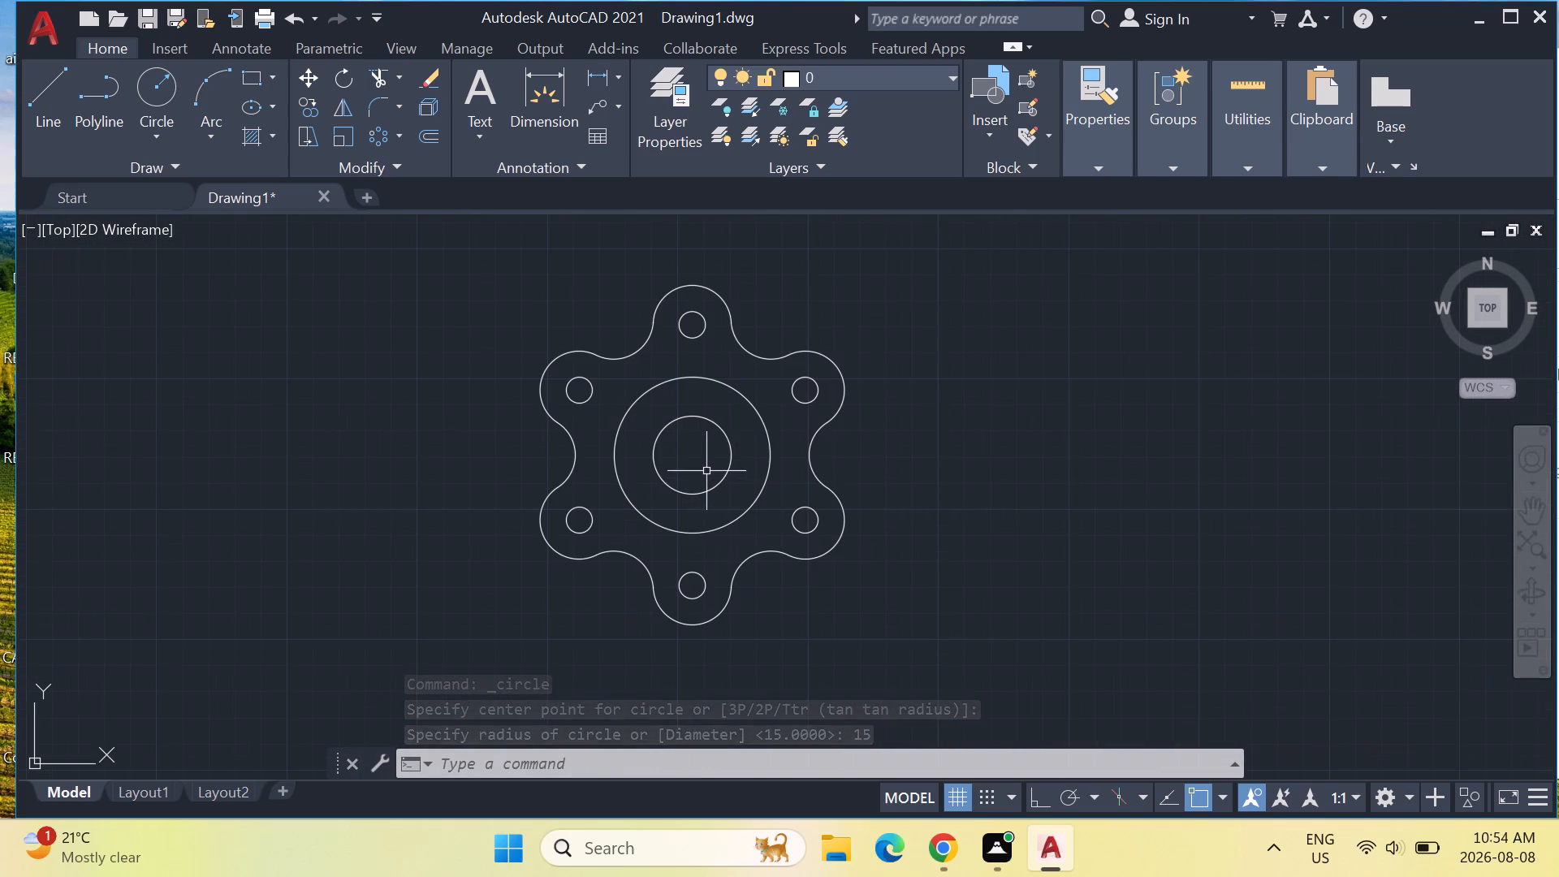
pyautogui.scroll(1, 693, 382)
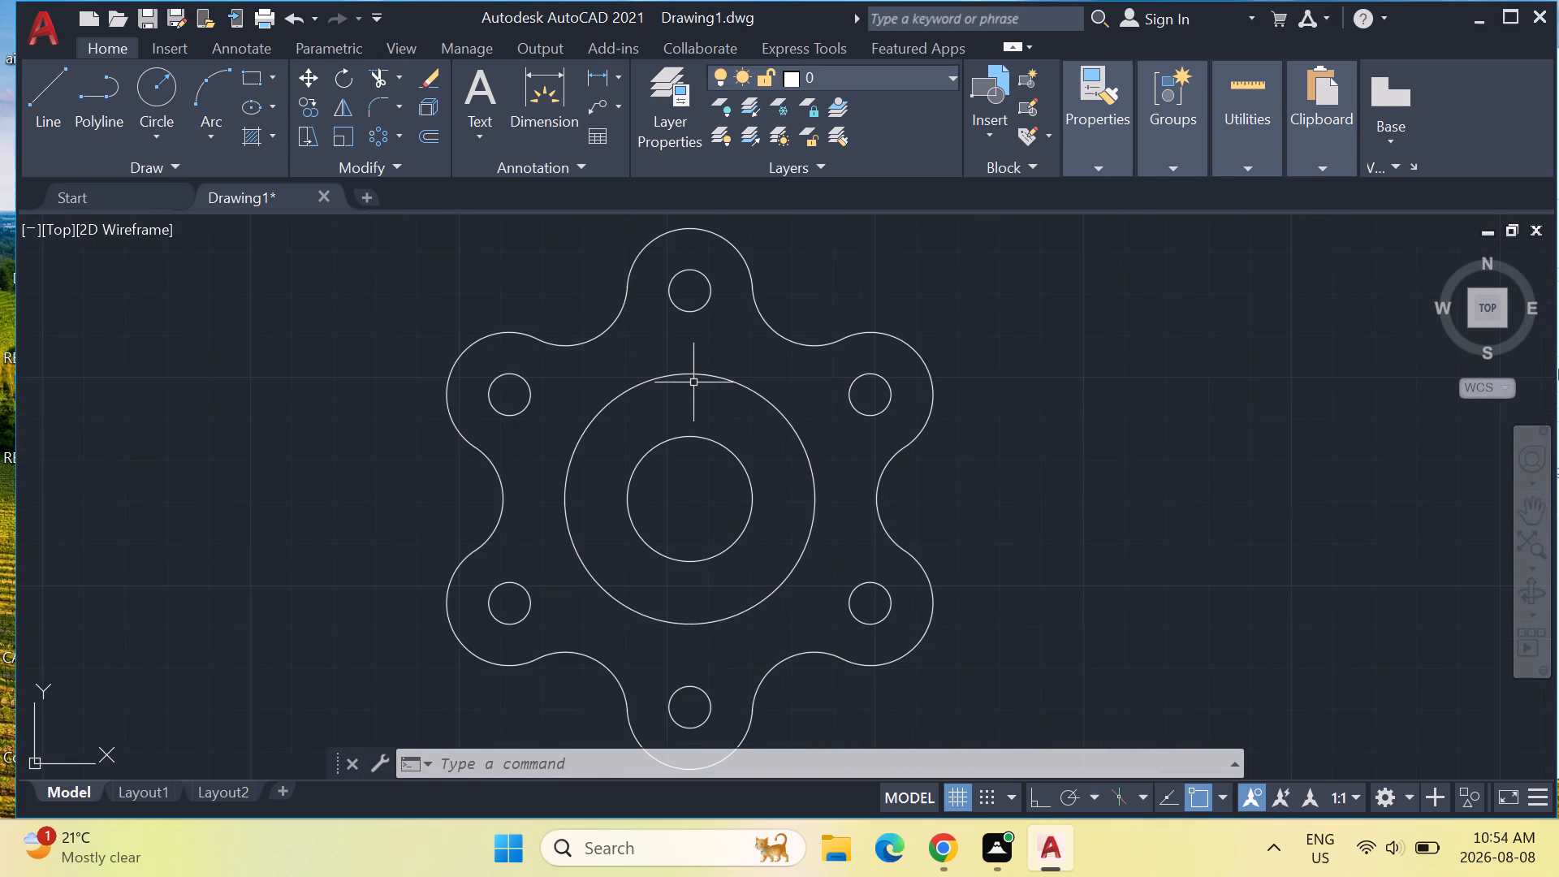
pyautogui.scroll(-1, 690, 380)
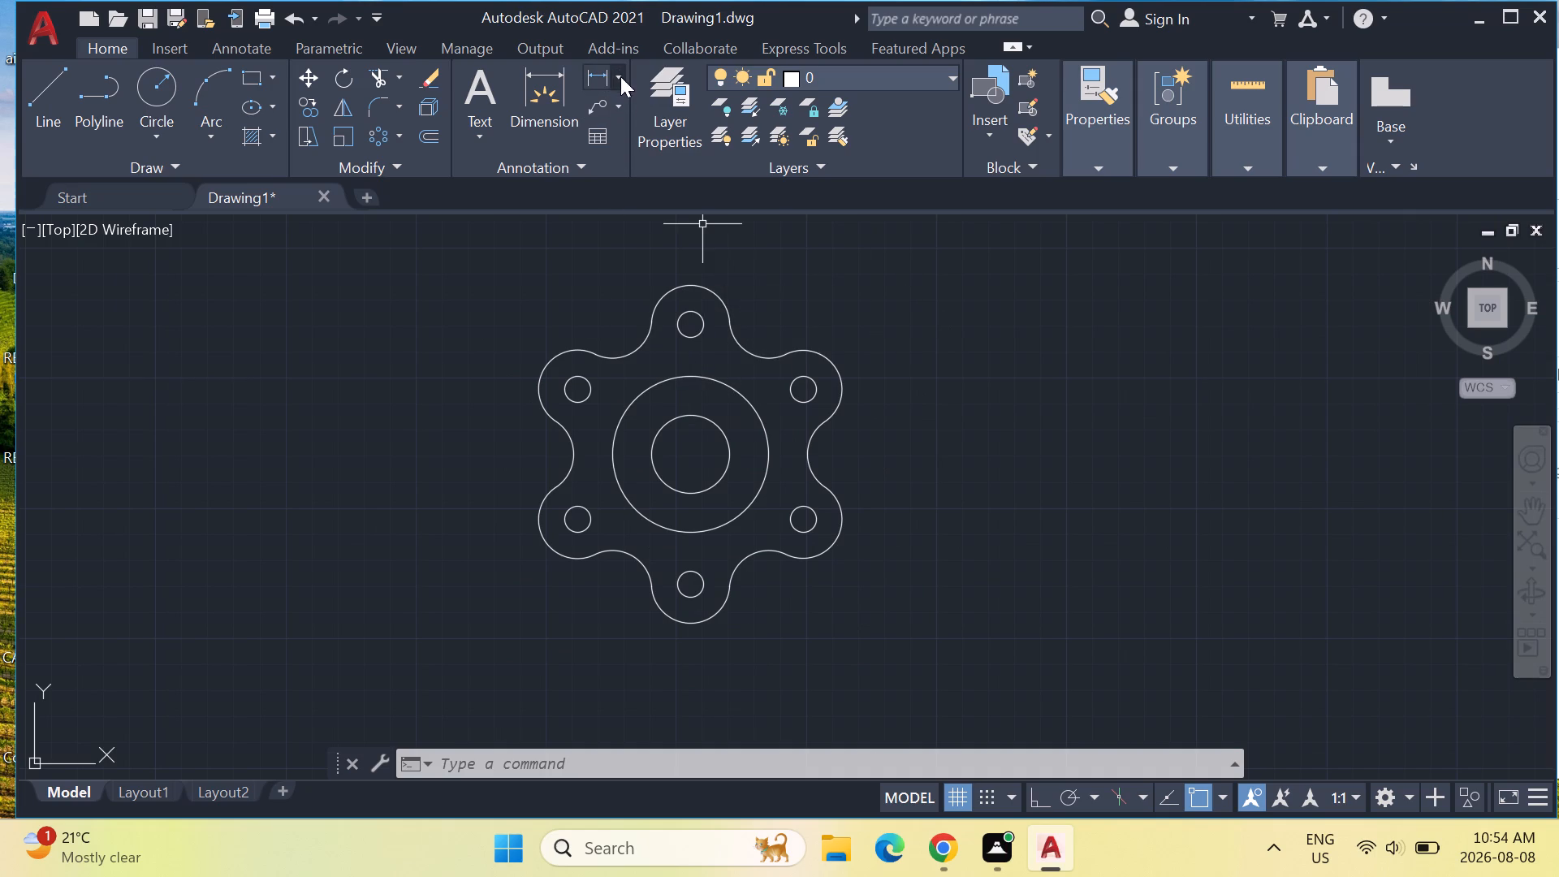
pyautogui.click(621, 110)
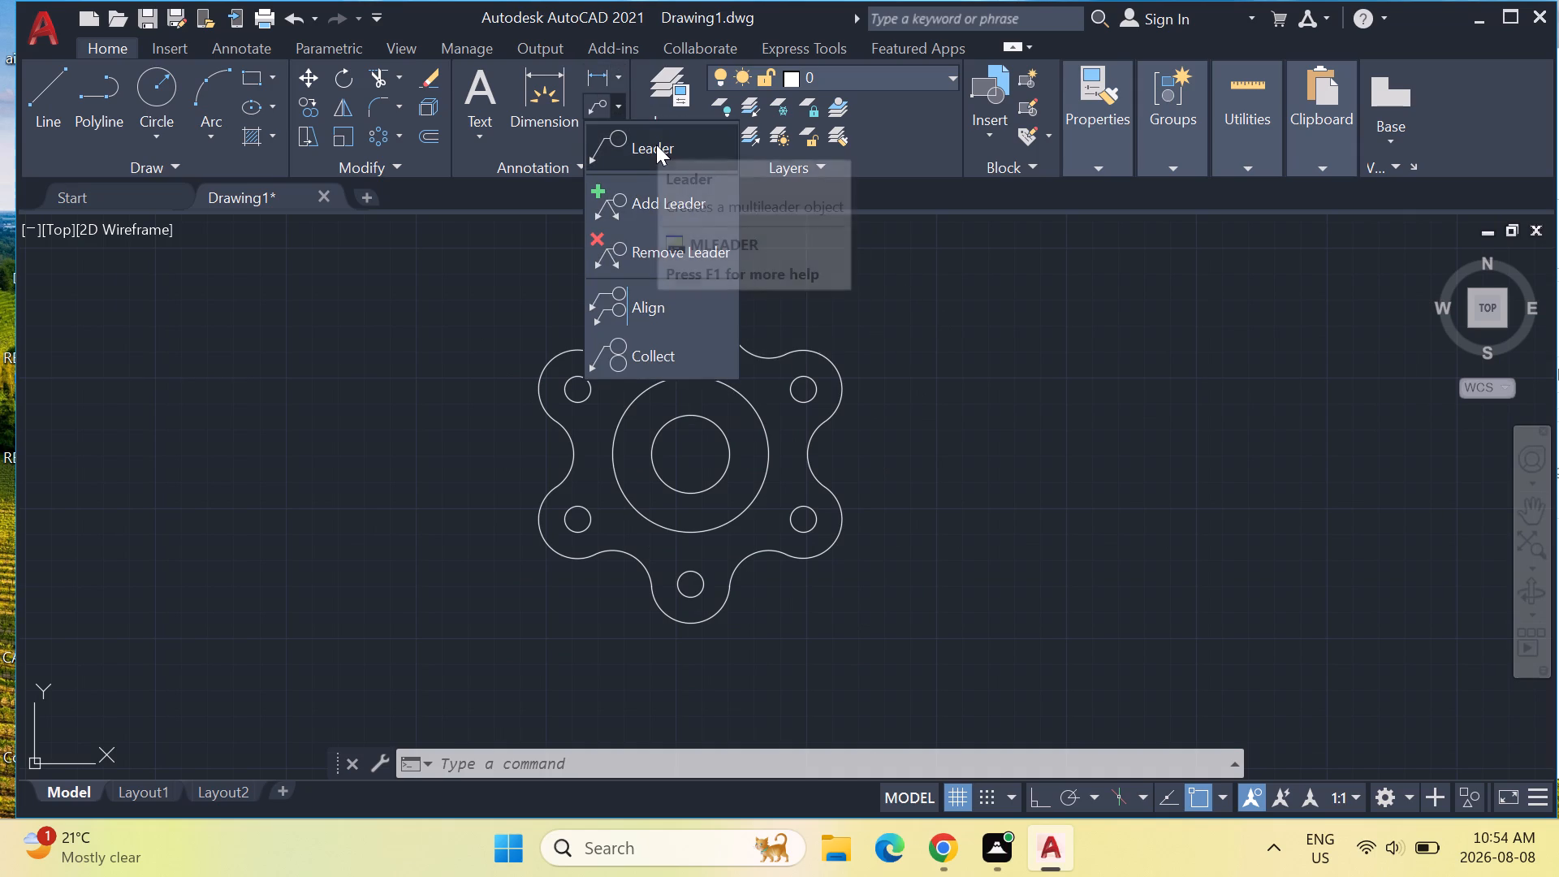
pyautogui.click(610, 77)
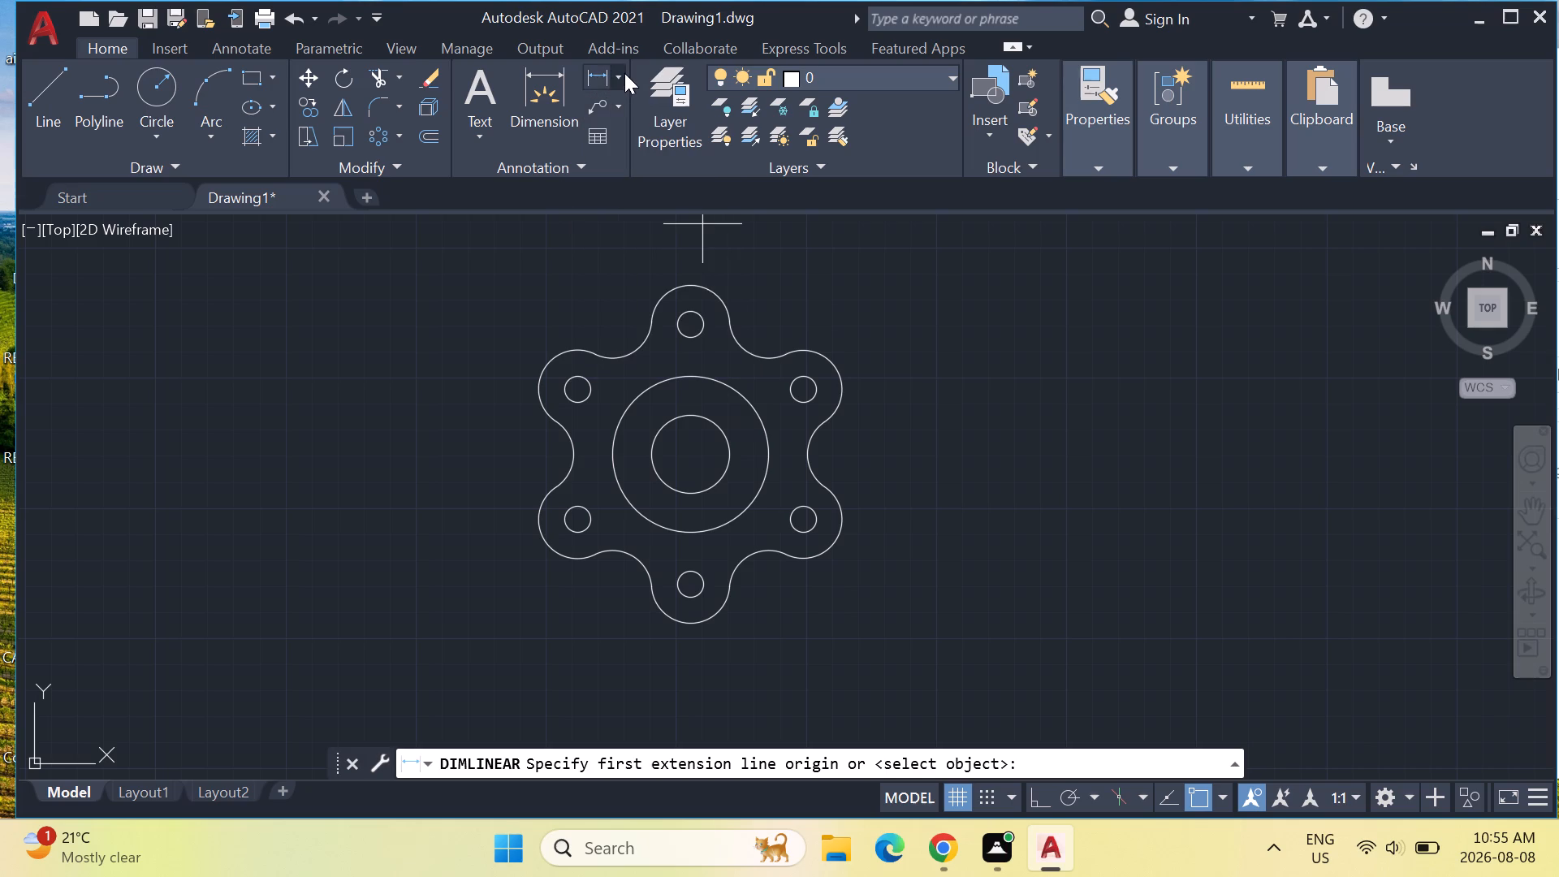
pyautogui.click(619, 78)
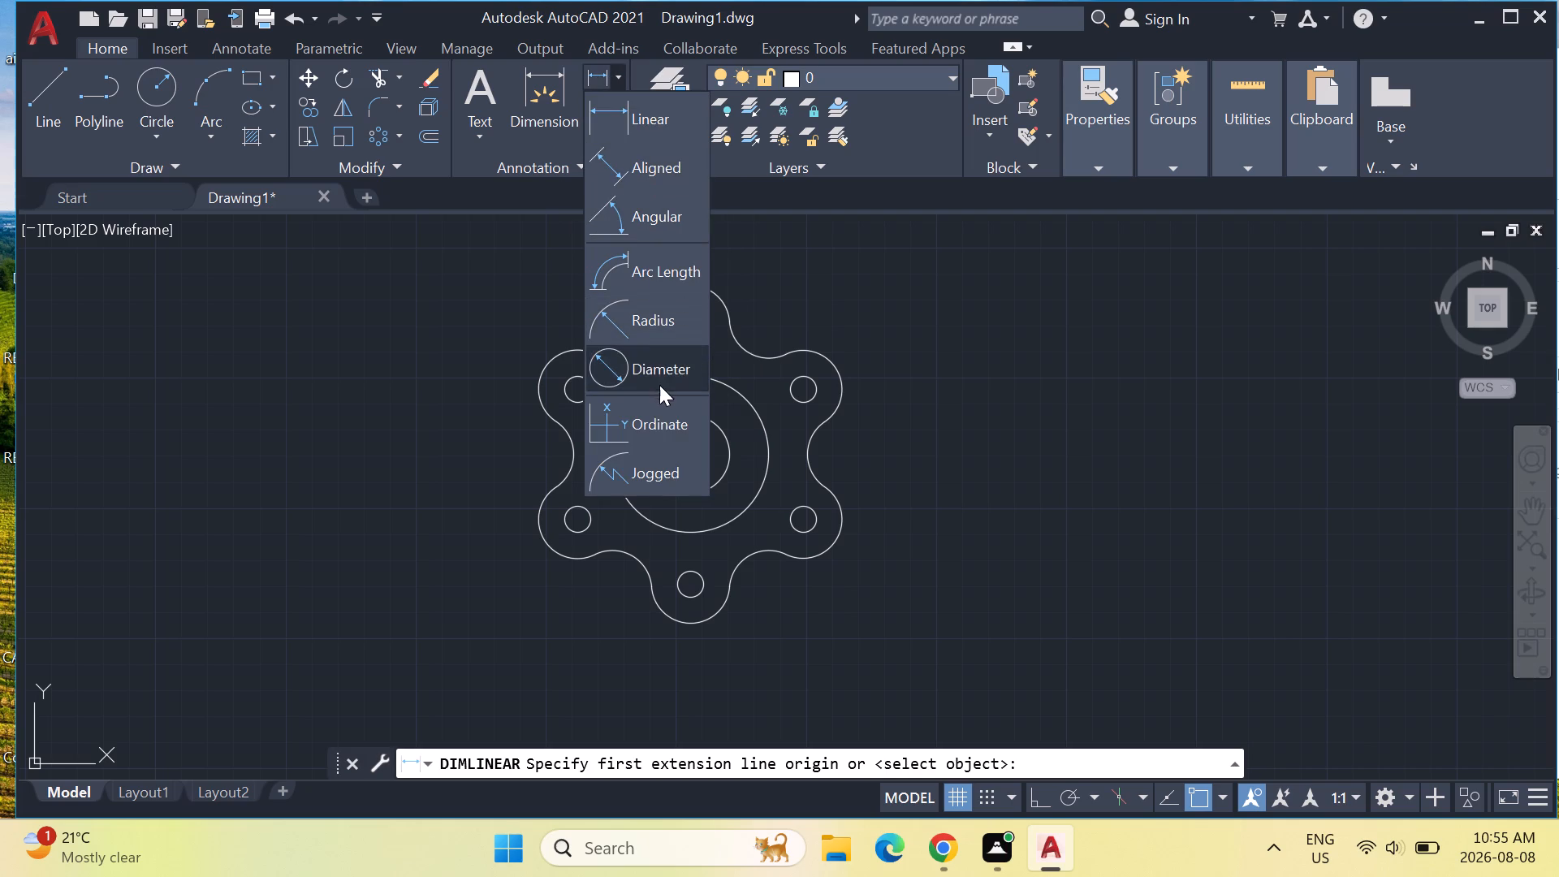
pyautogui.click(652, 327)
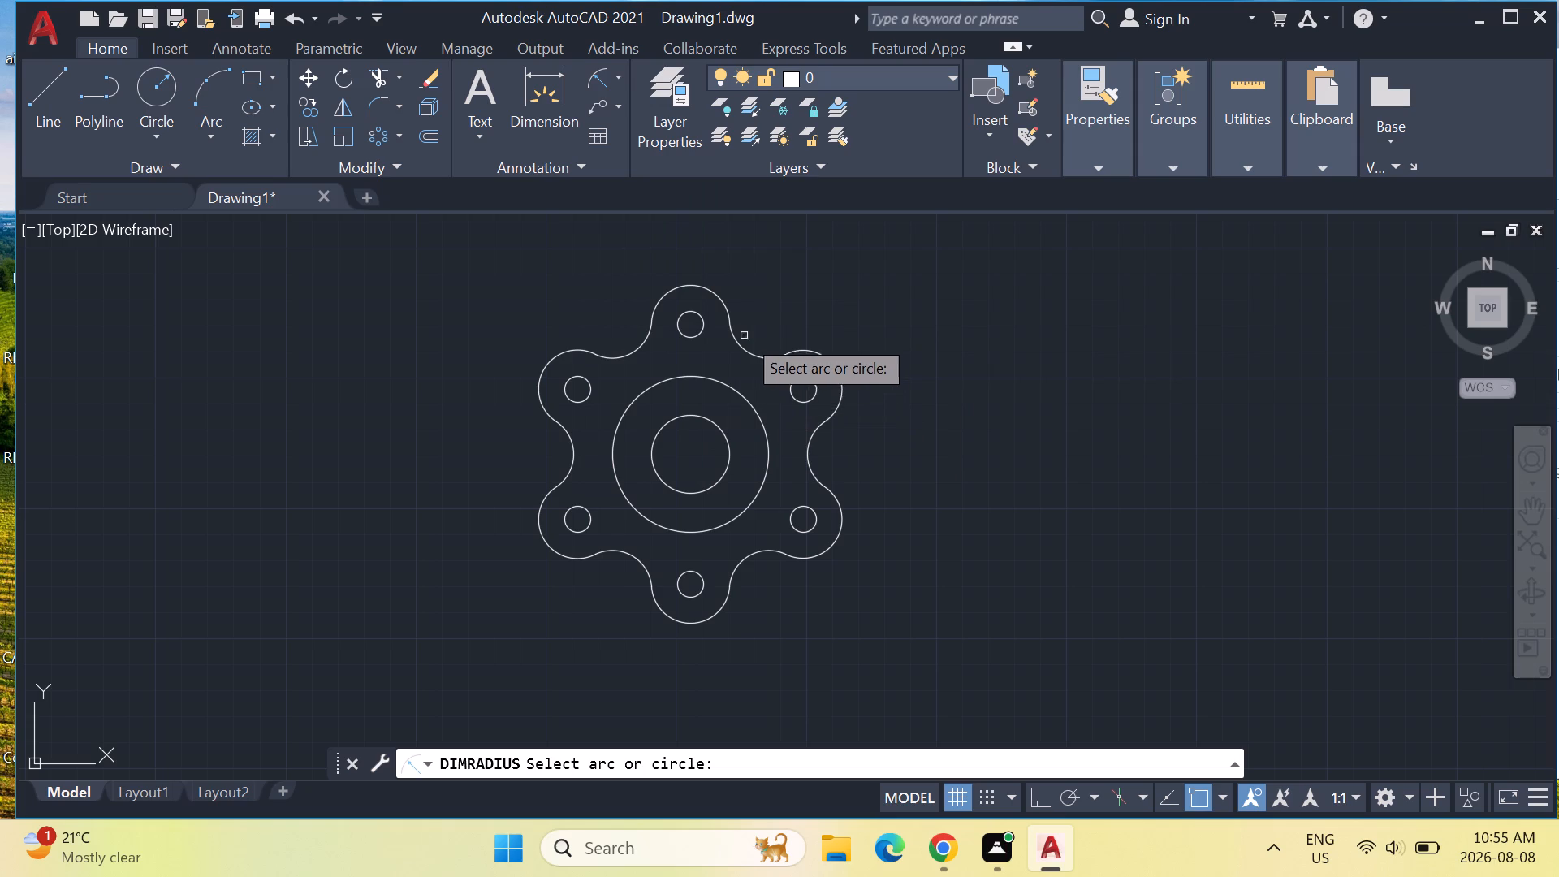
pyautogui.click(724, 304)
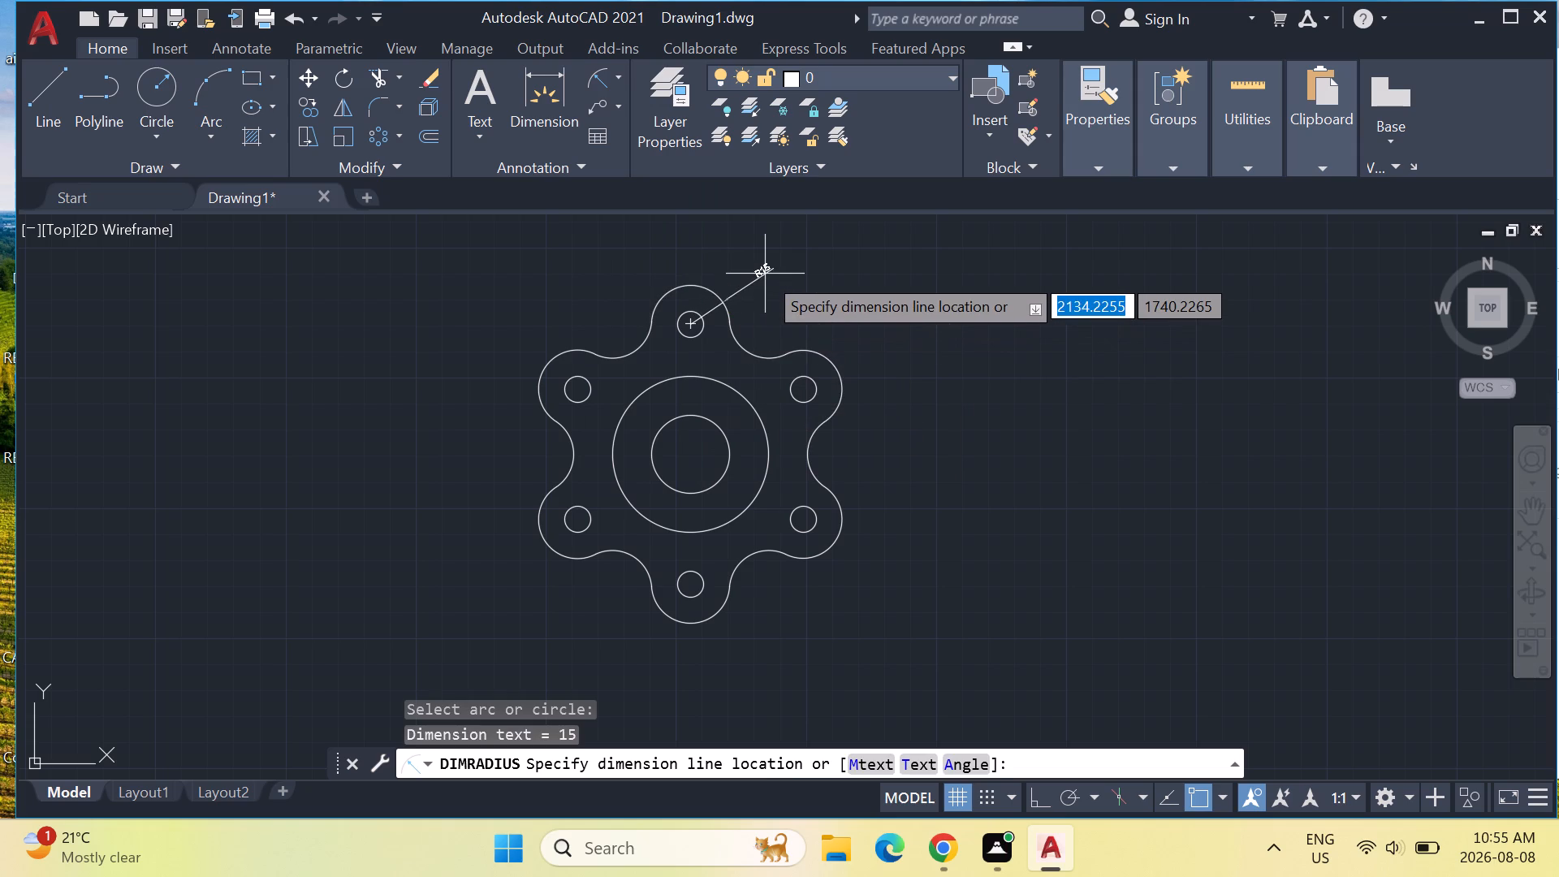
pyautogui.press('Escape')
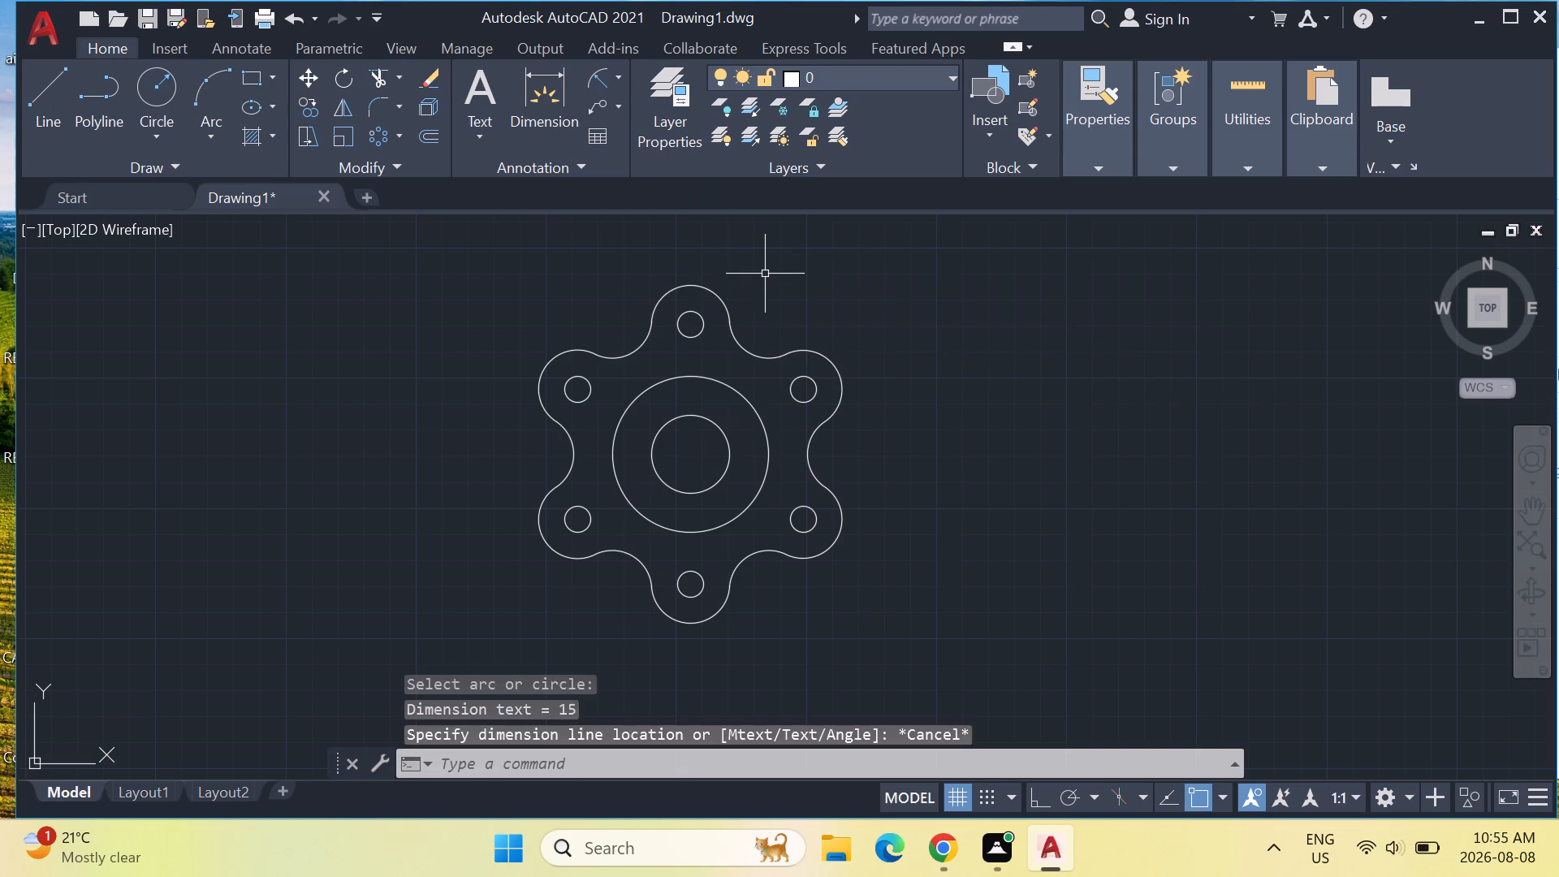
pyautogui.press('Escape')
# Set the text height of the ISO-25 dimension style to 4.
pyautogui.press('d')
pyautogui.press('Return')
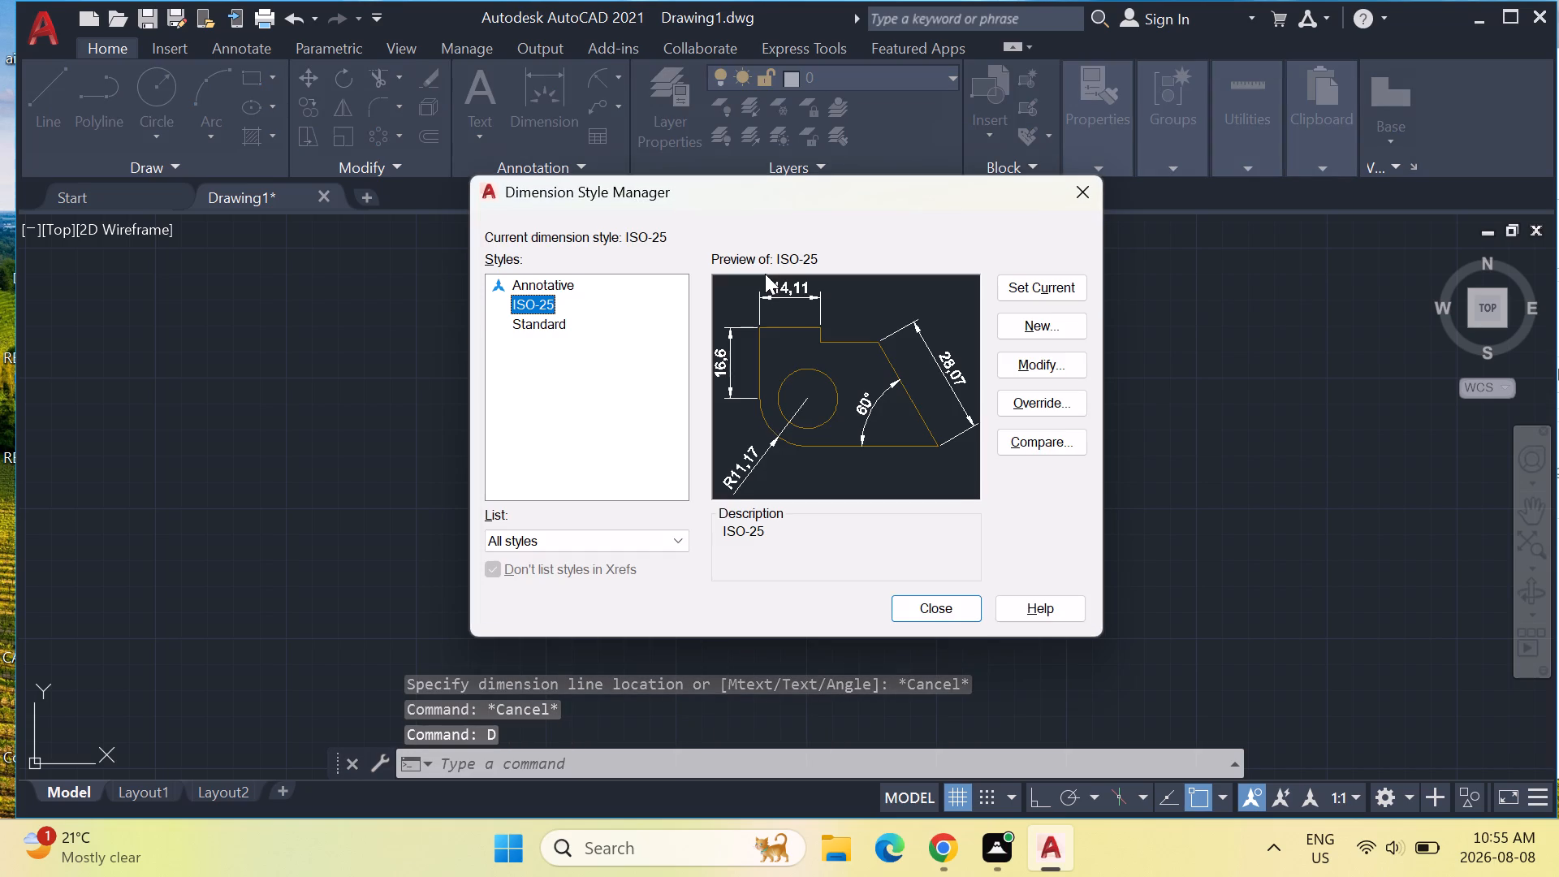
pyautogui.click(1041, 362)
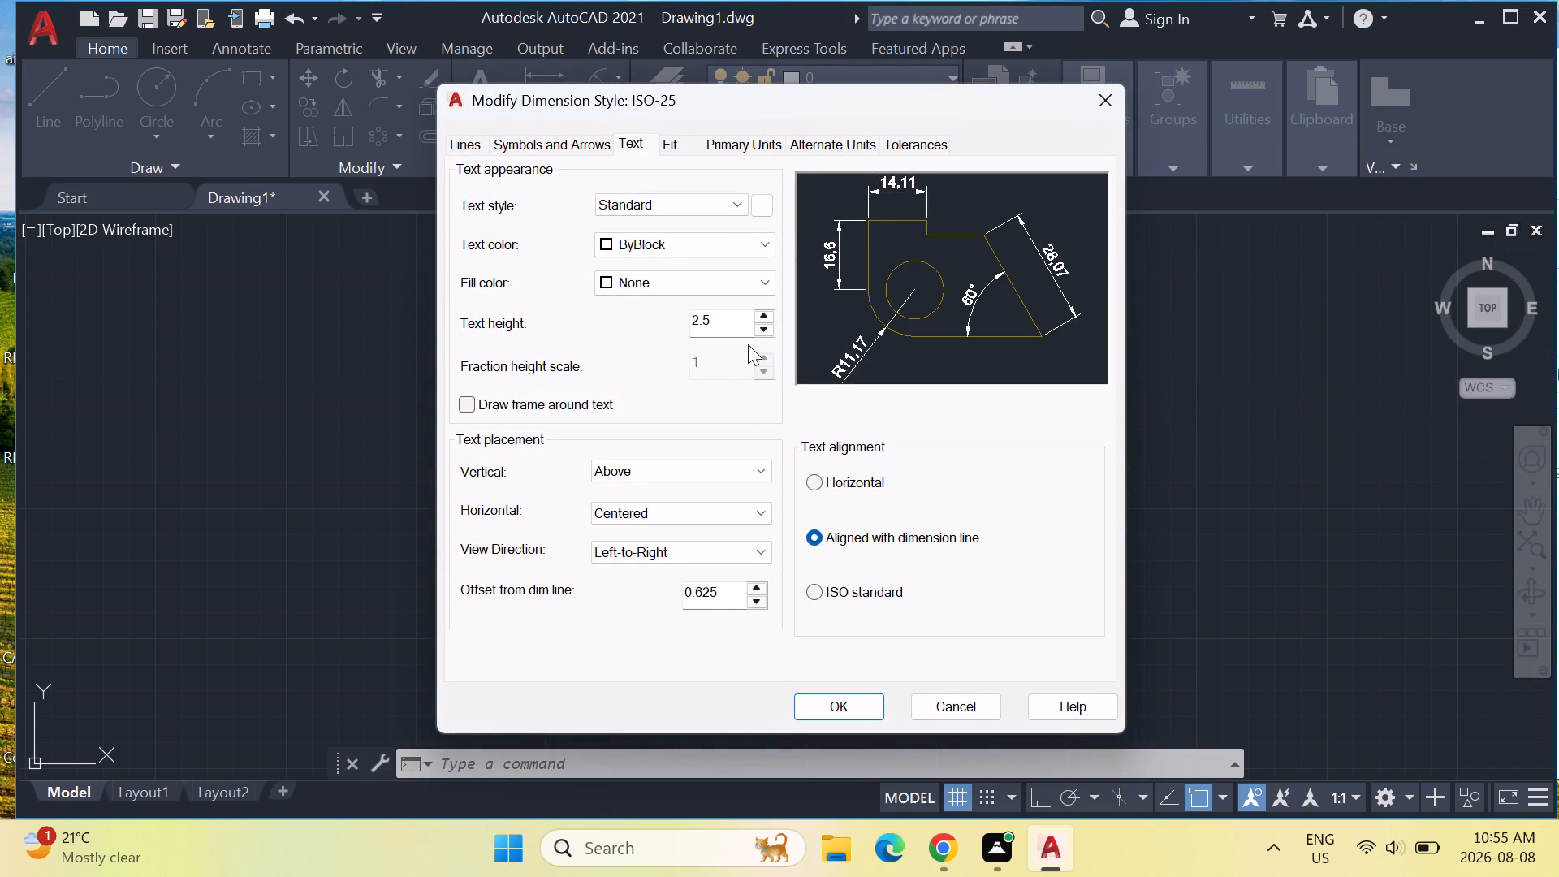
pyautogui.doubleClick(713, 323)
pyautogui.press('4')
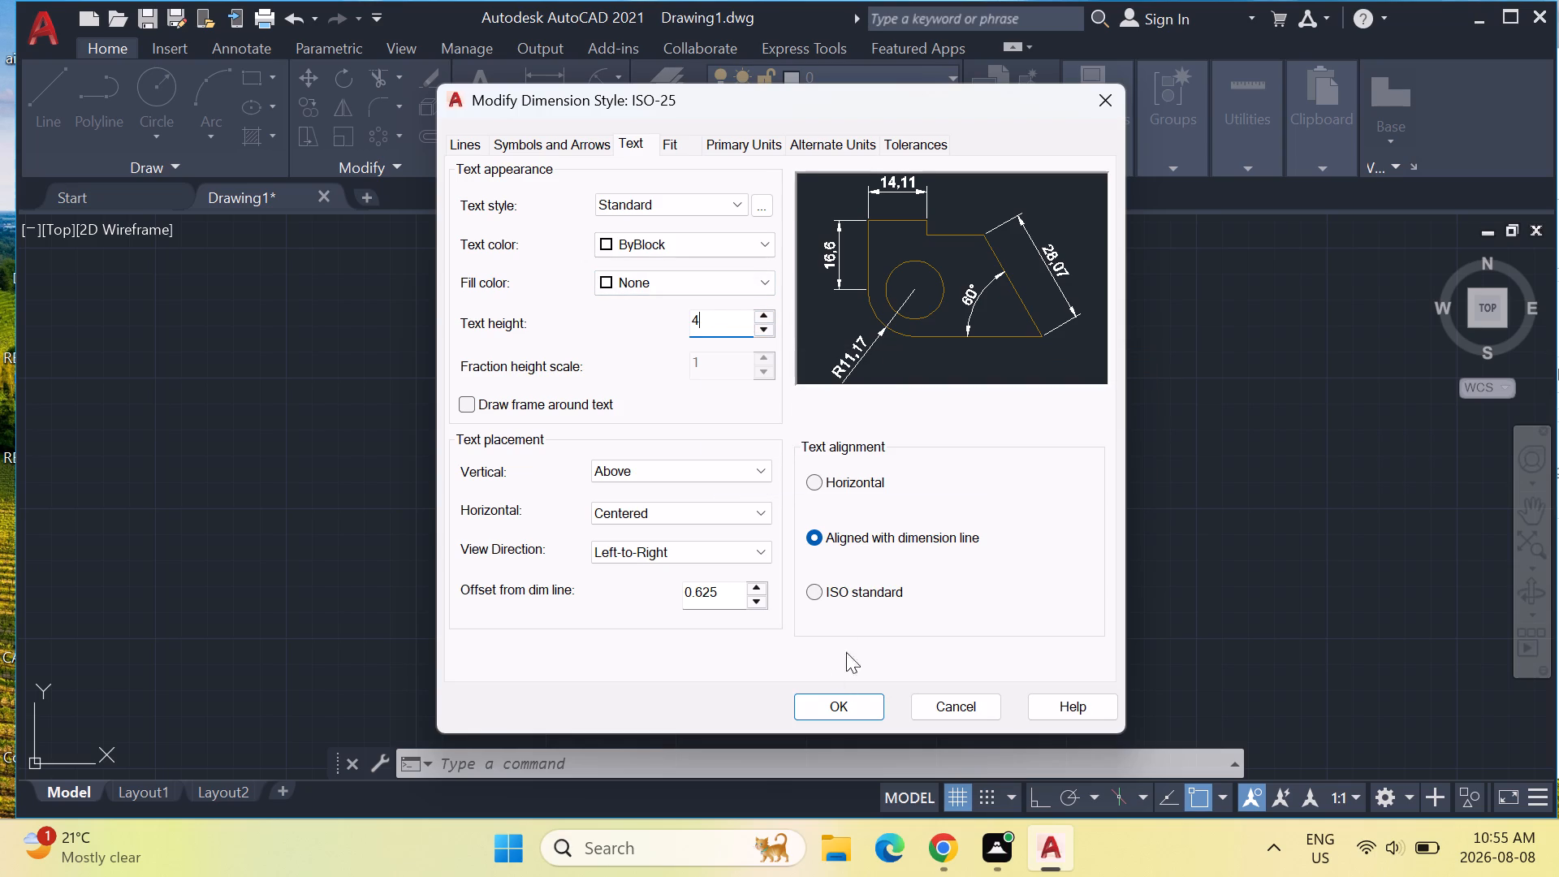
pyautogui.click(826, 705)
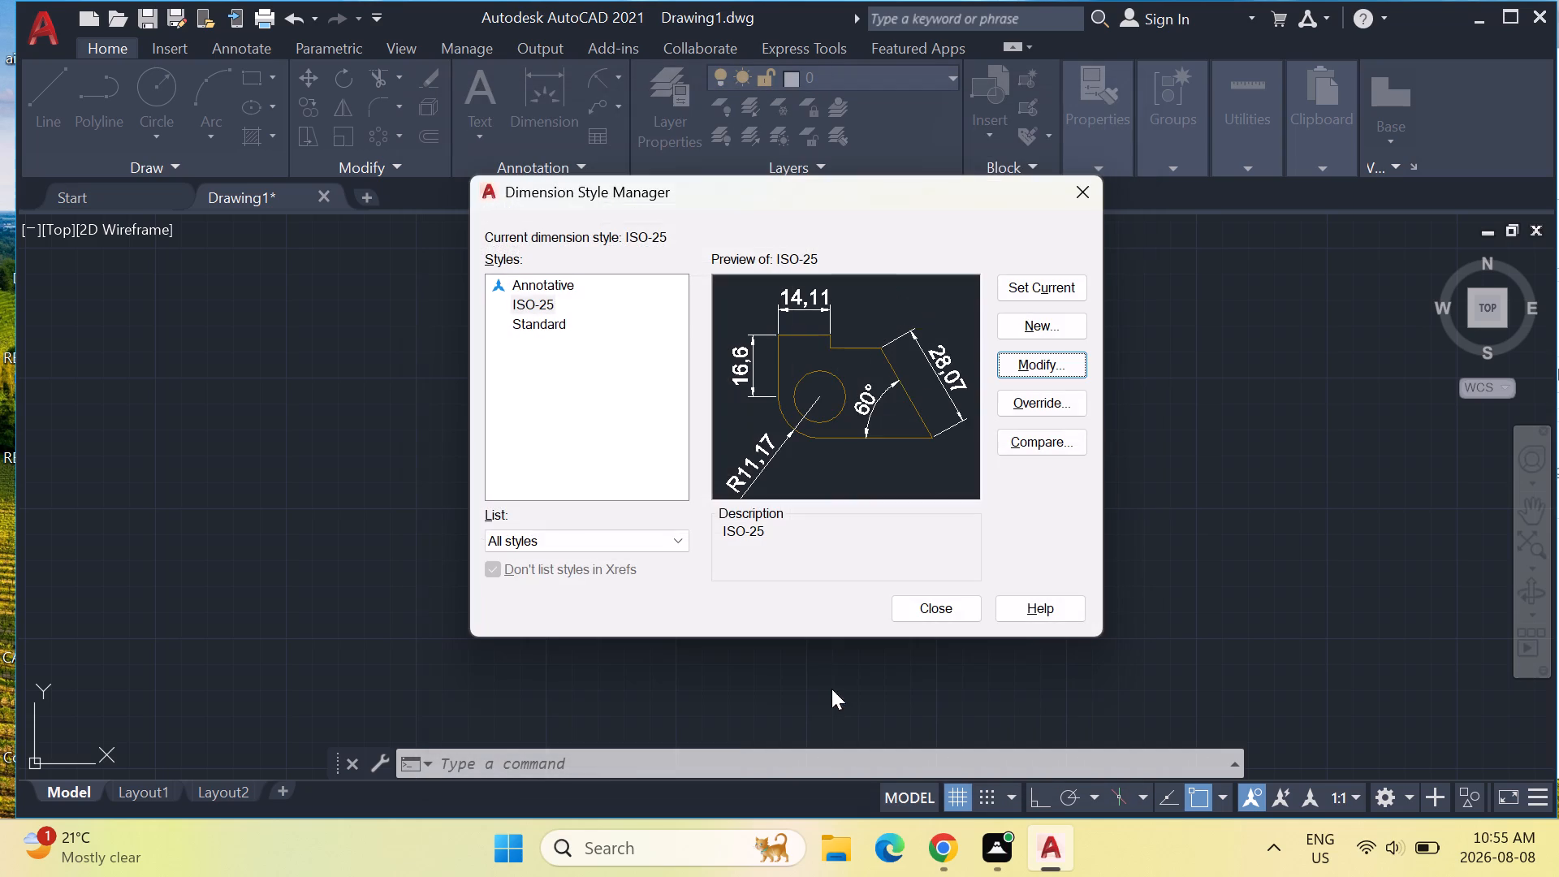
pyautogui.click(1034, 368)
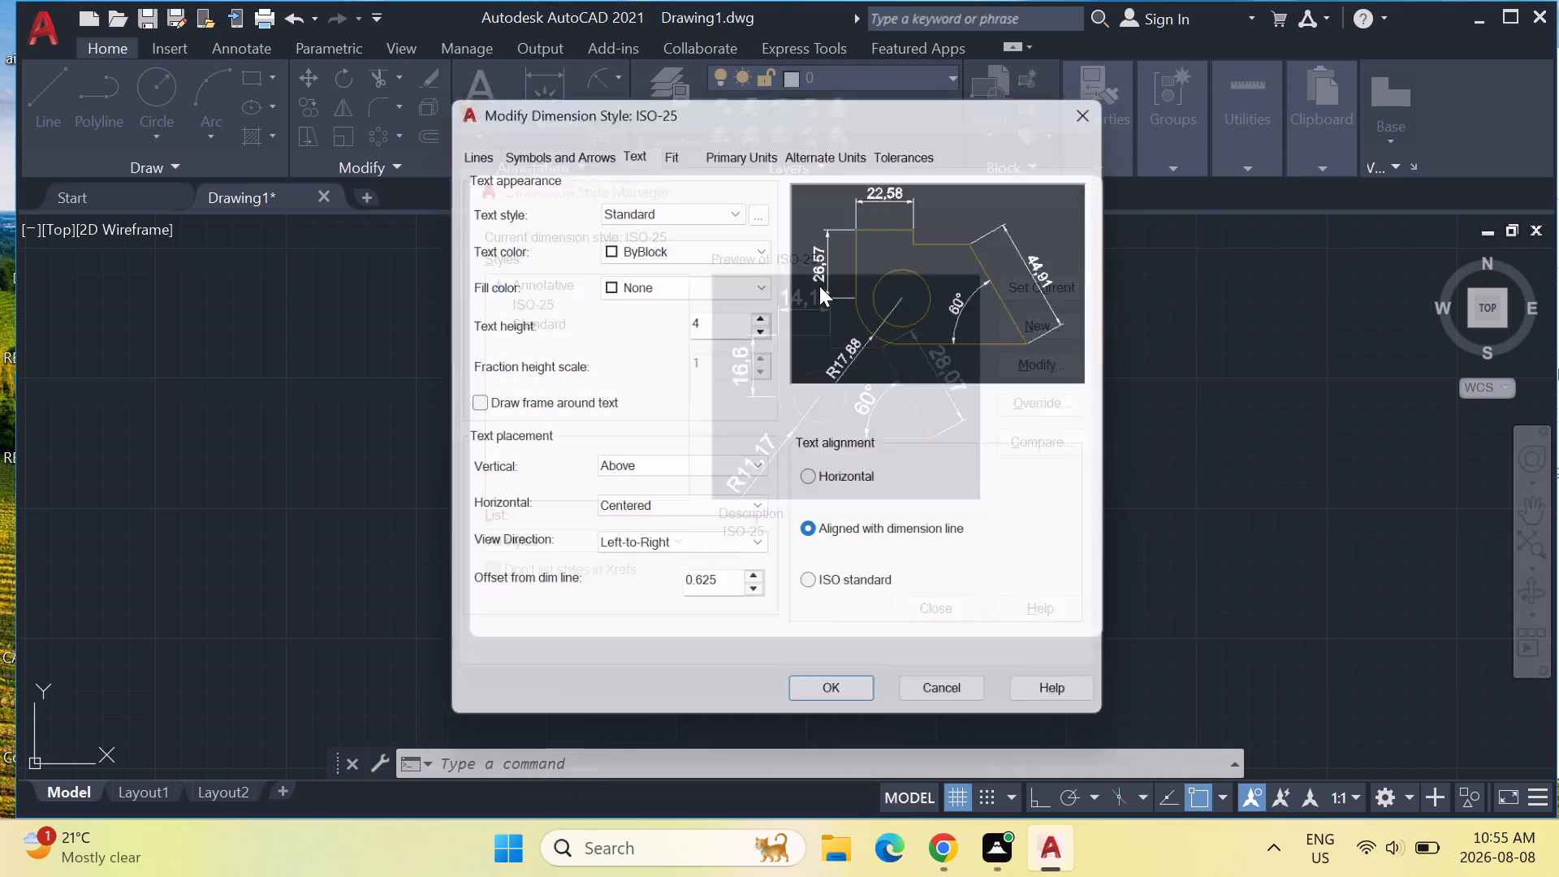
pyautogui.click(625, 145)
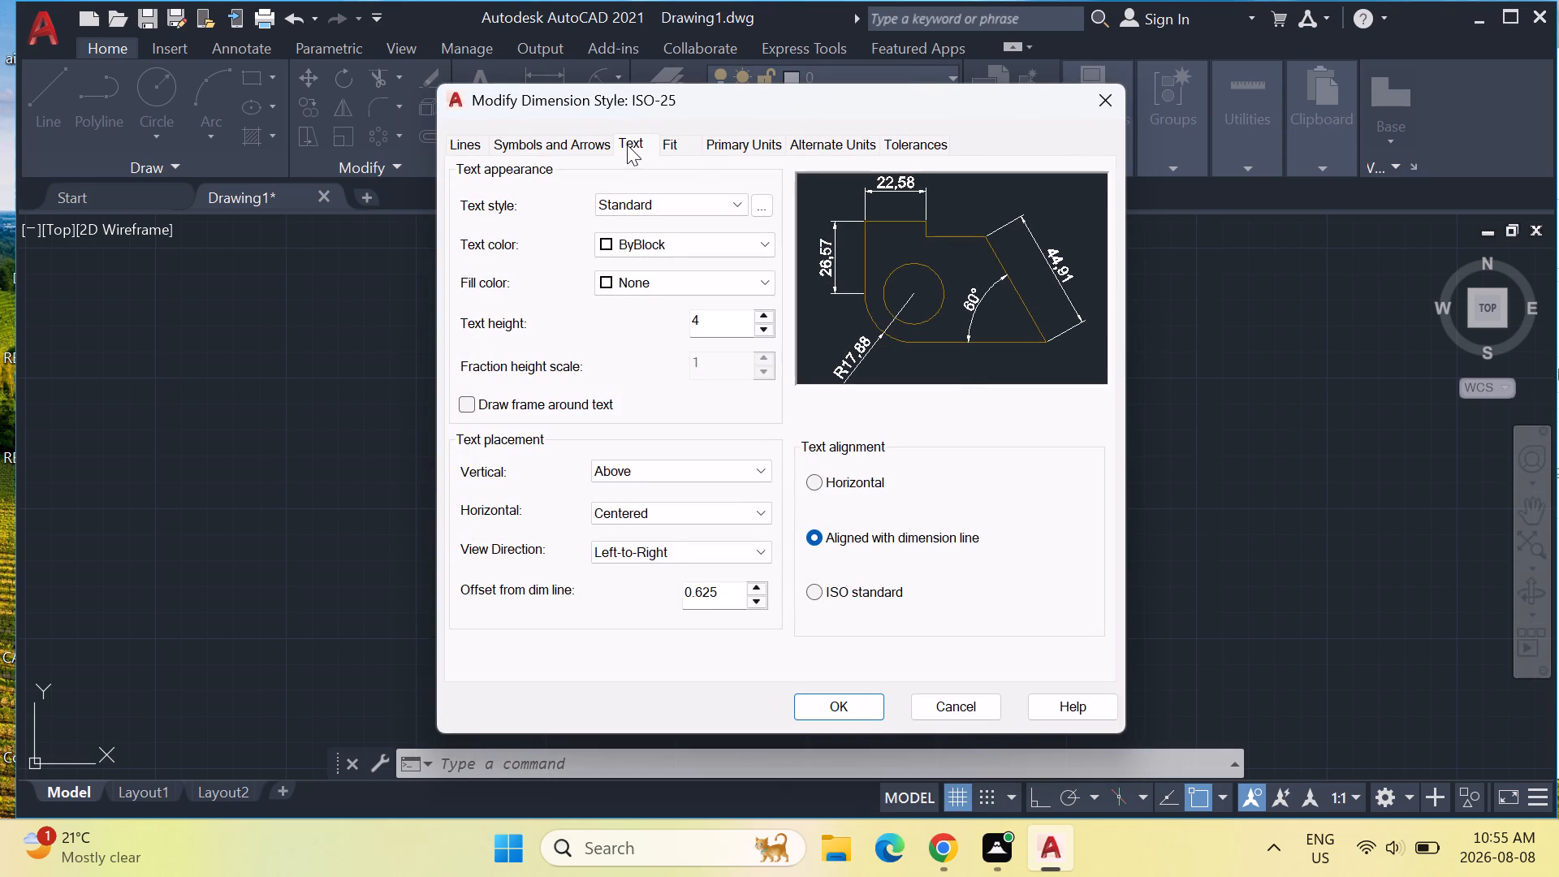
pyautogui.click(687, 146)
pyautogui.click(732, 136)
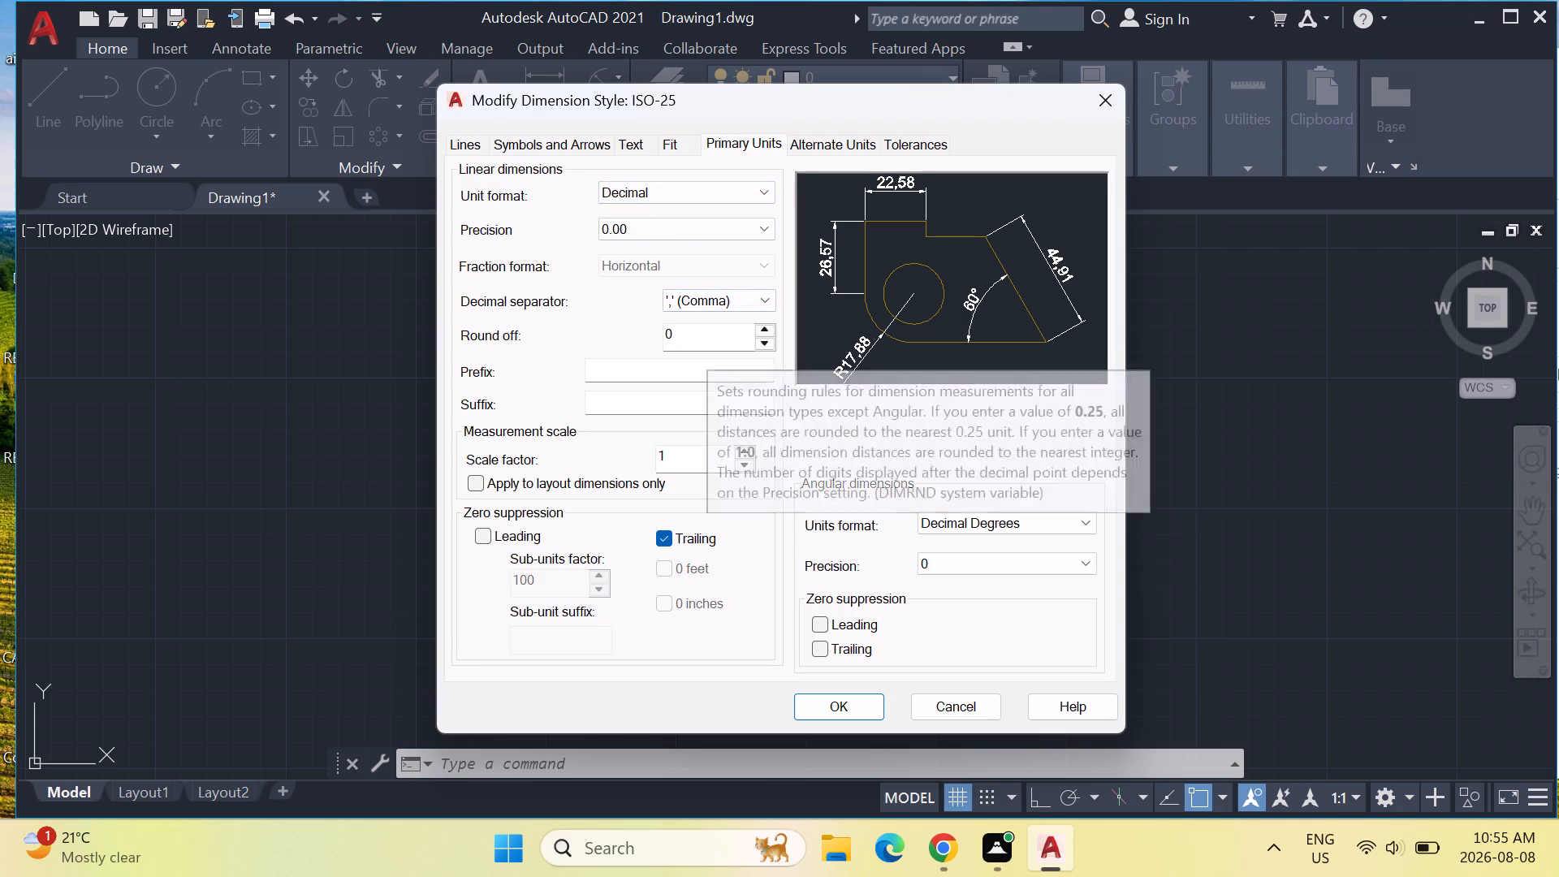
pyautogui.click(816, 706)
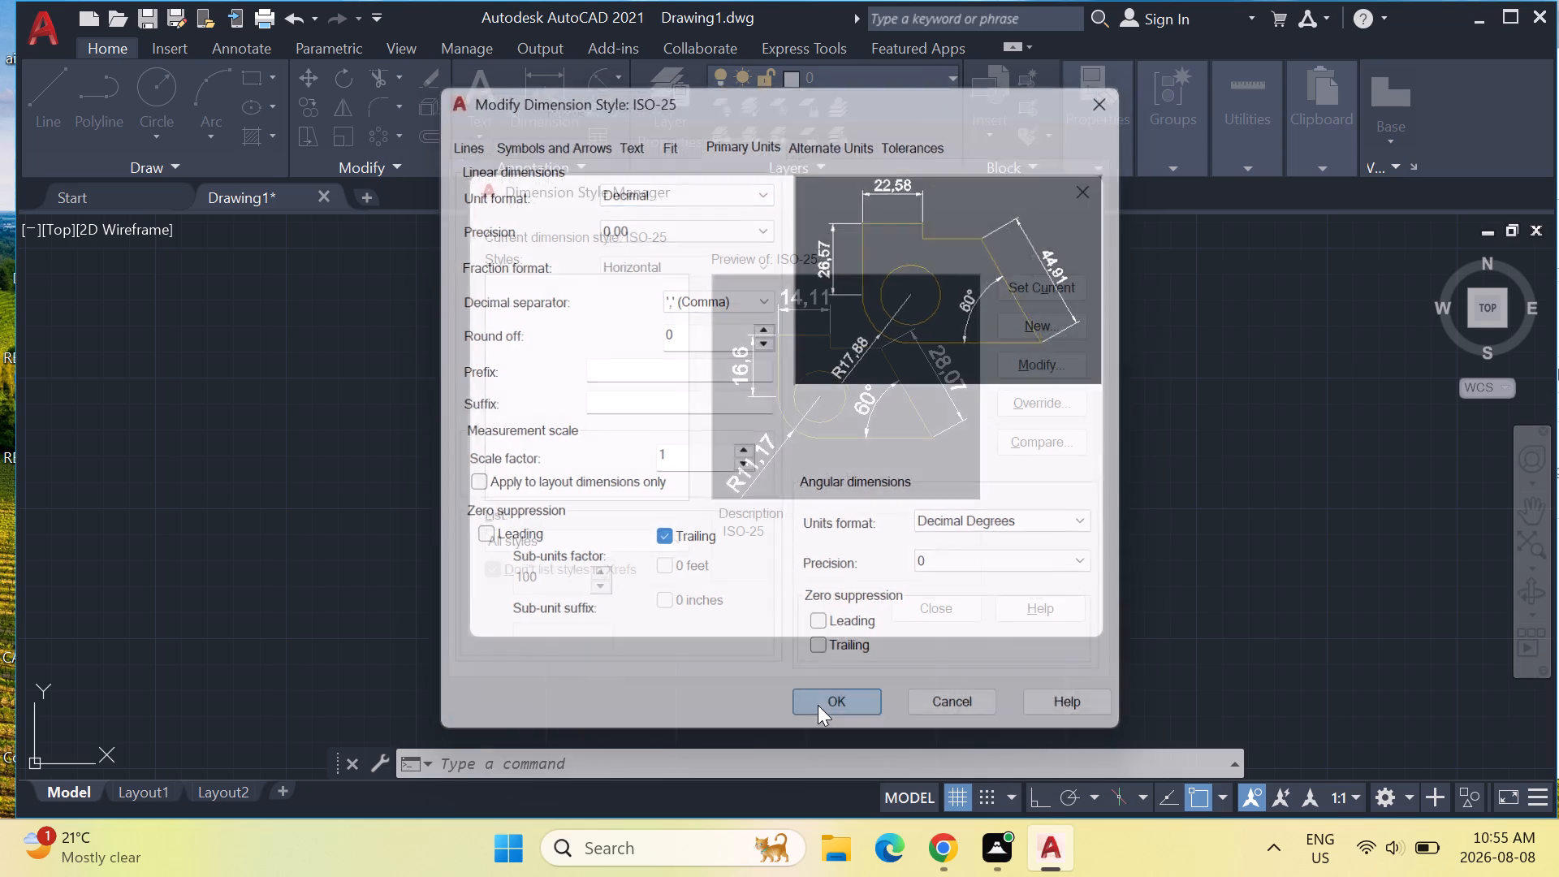
pyautogui.click(951, 618)
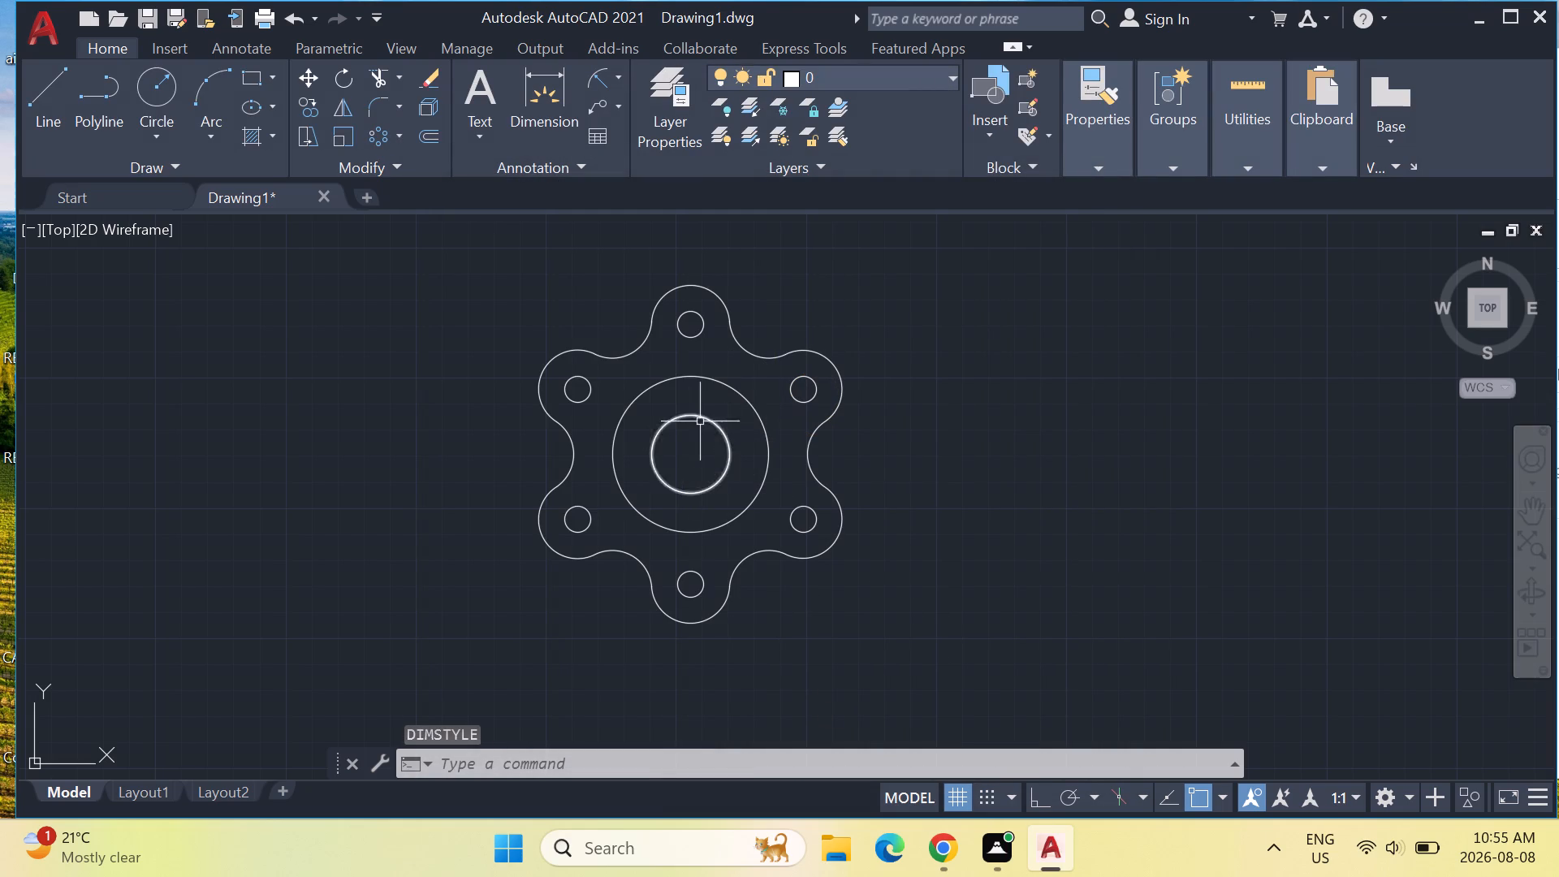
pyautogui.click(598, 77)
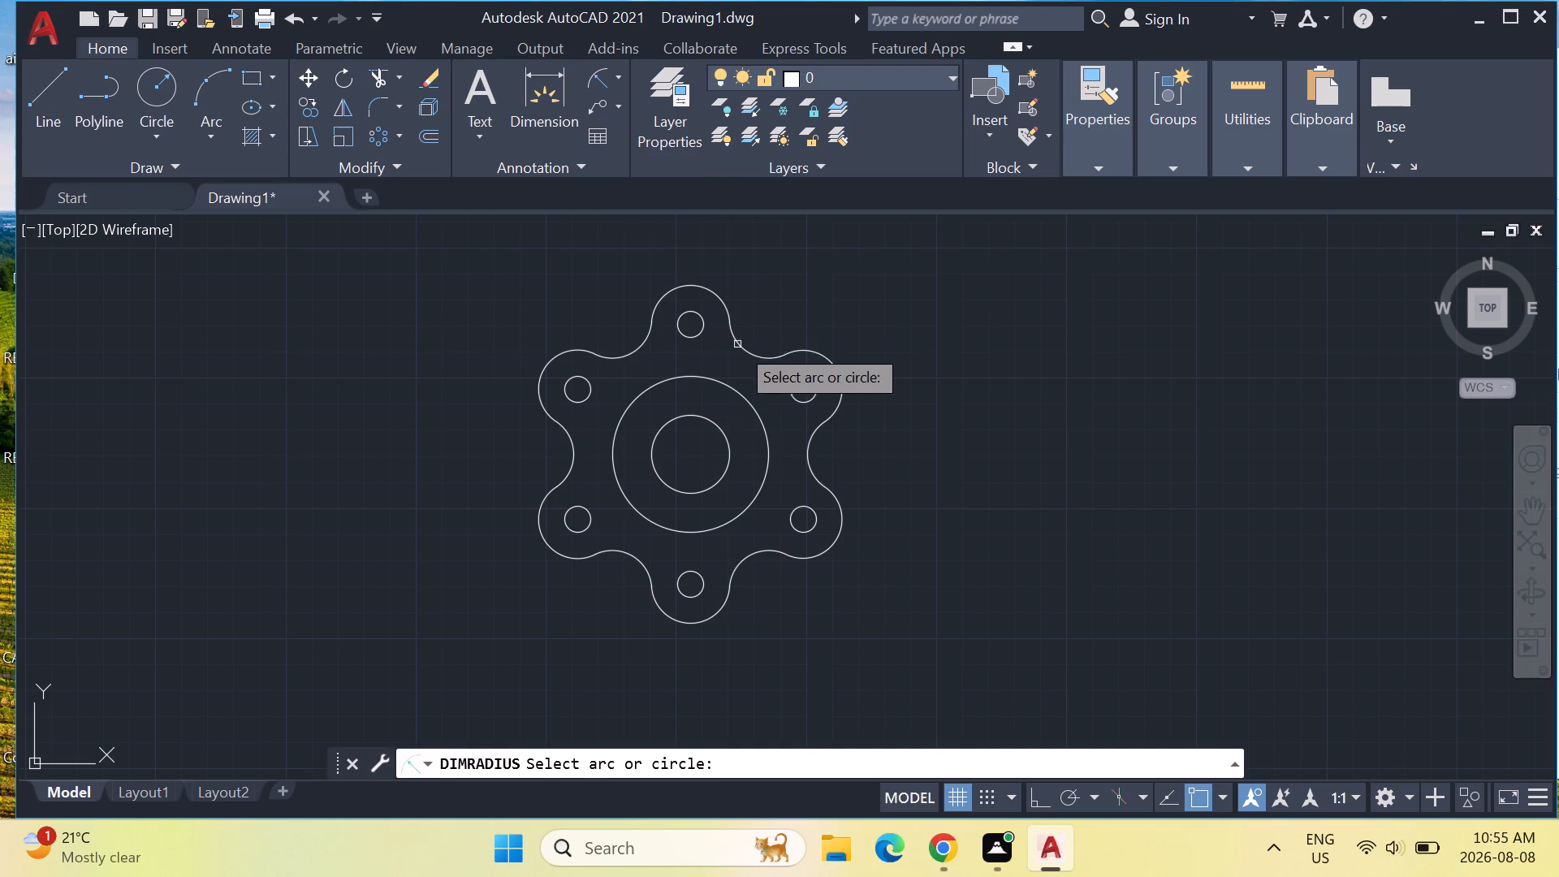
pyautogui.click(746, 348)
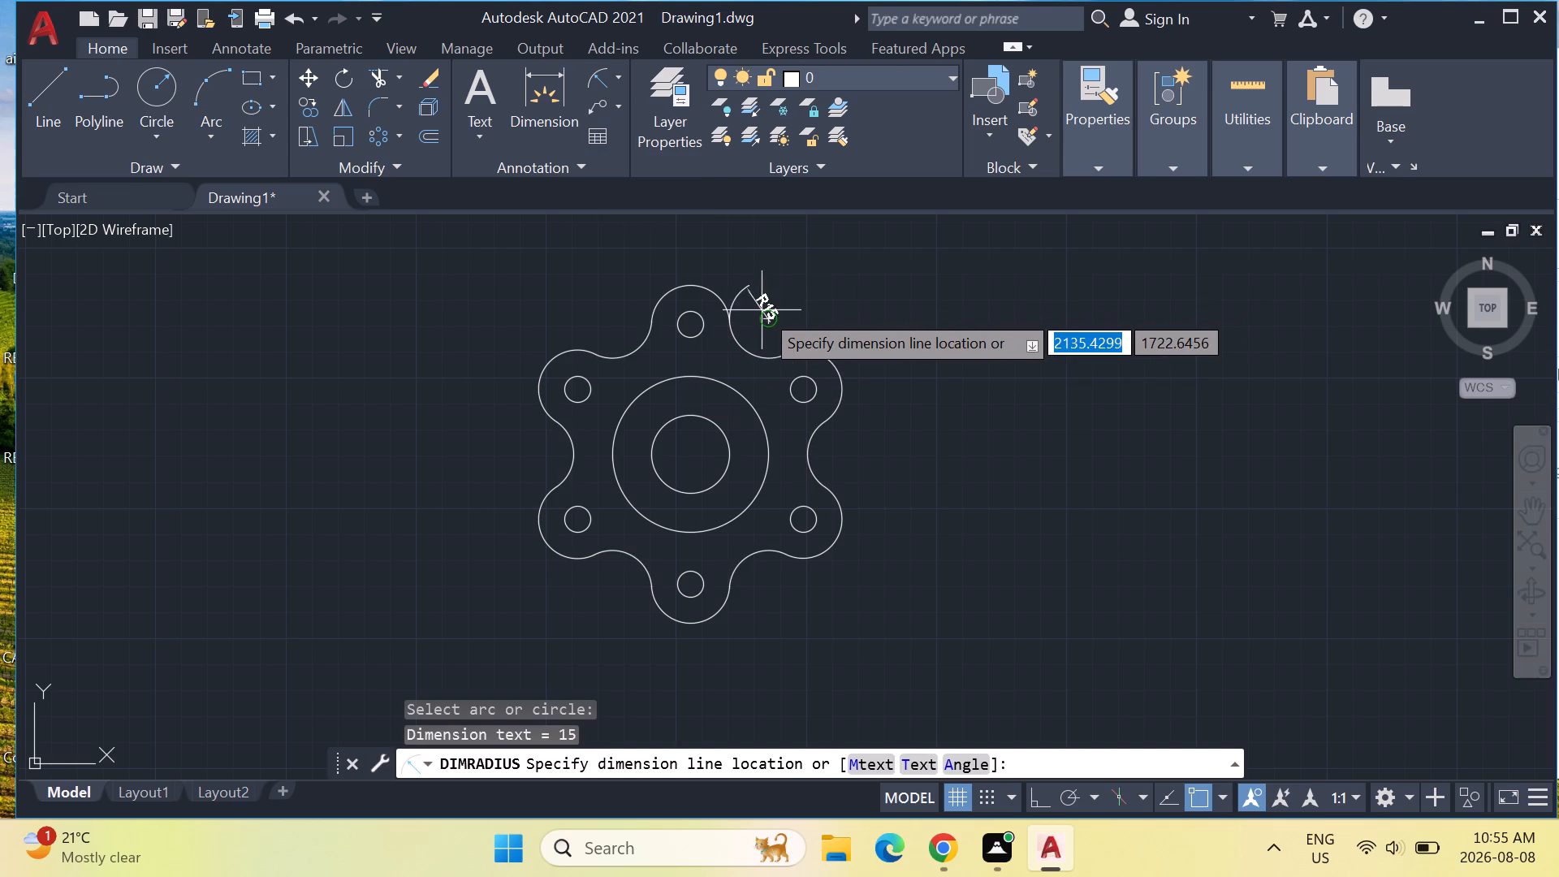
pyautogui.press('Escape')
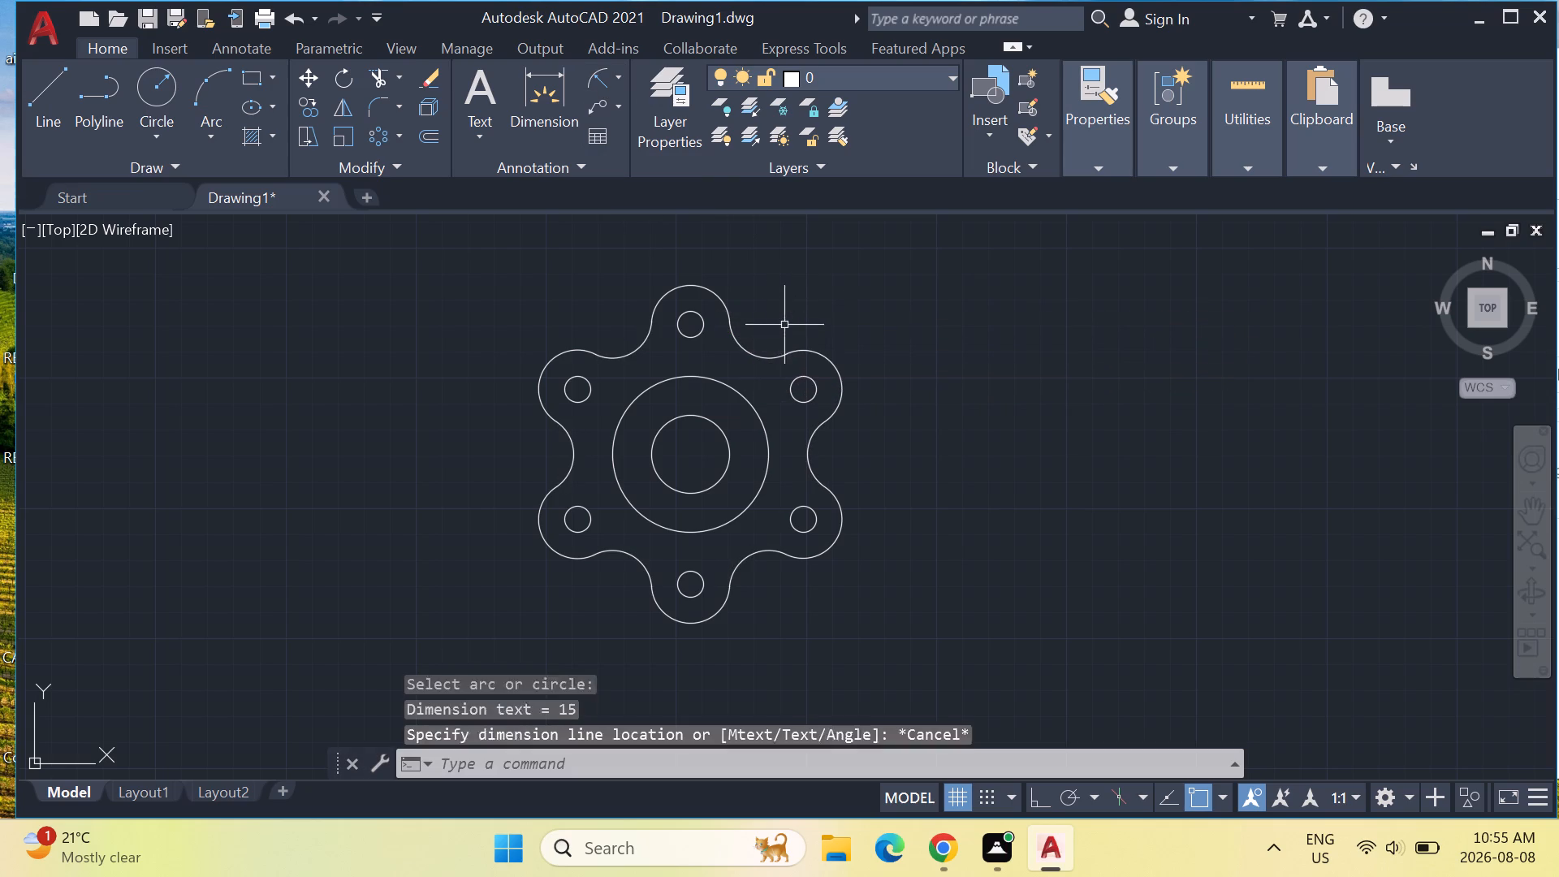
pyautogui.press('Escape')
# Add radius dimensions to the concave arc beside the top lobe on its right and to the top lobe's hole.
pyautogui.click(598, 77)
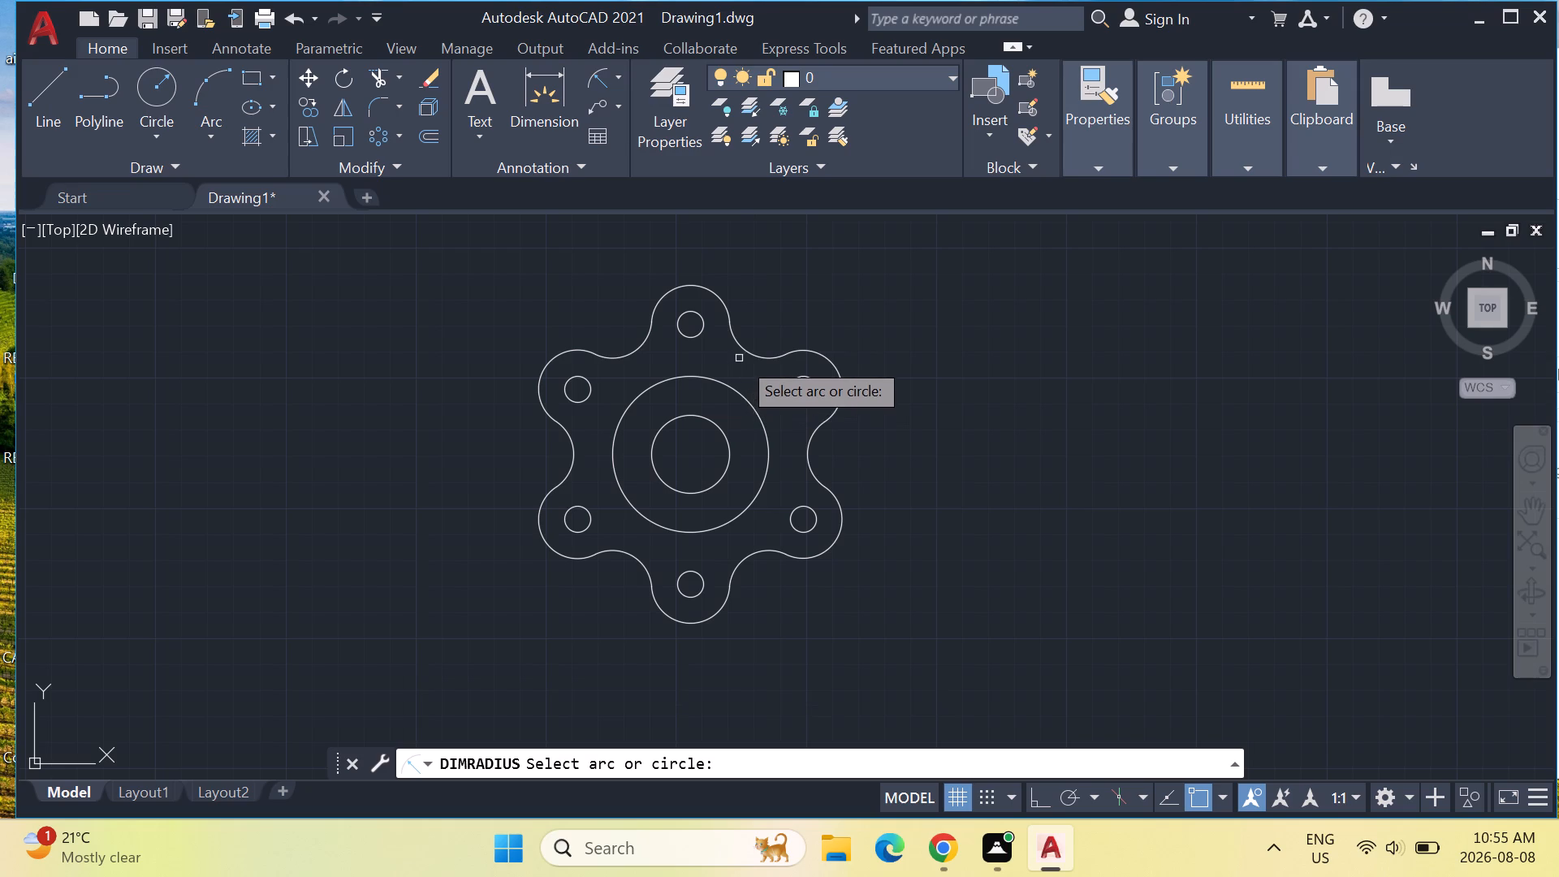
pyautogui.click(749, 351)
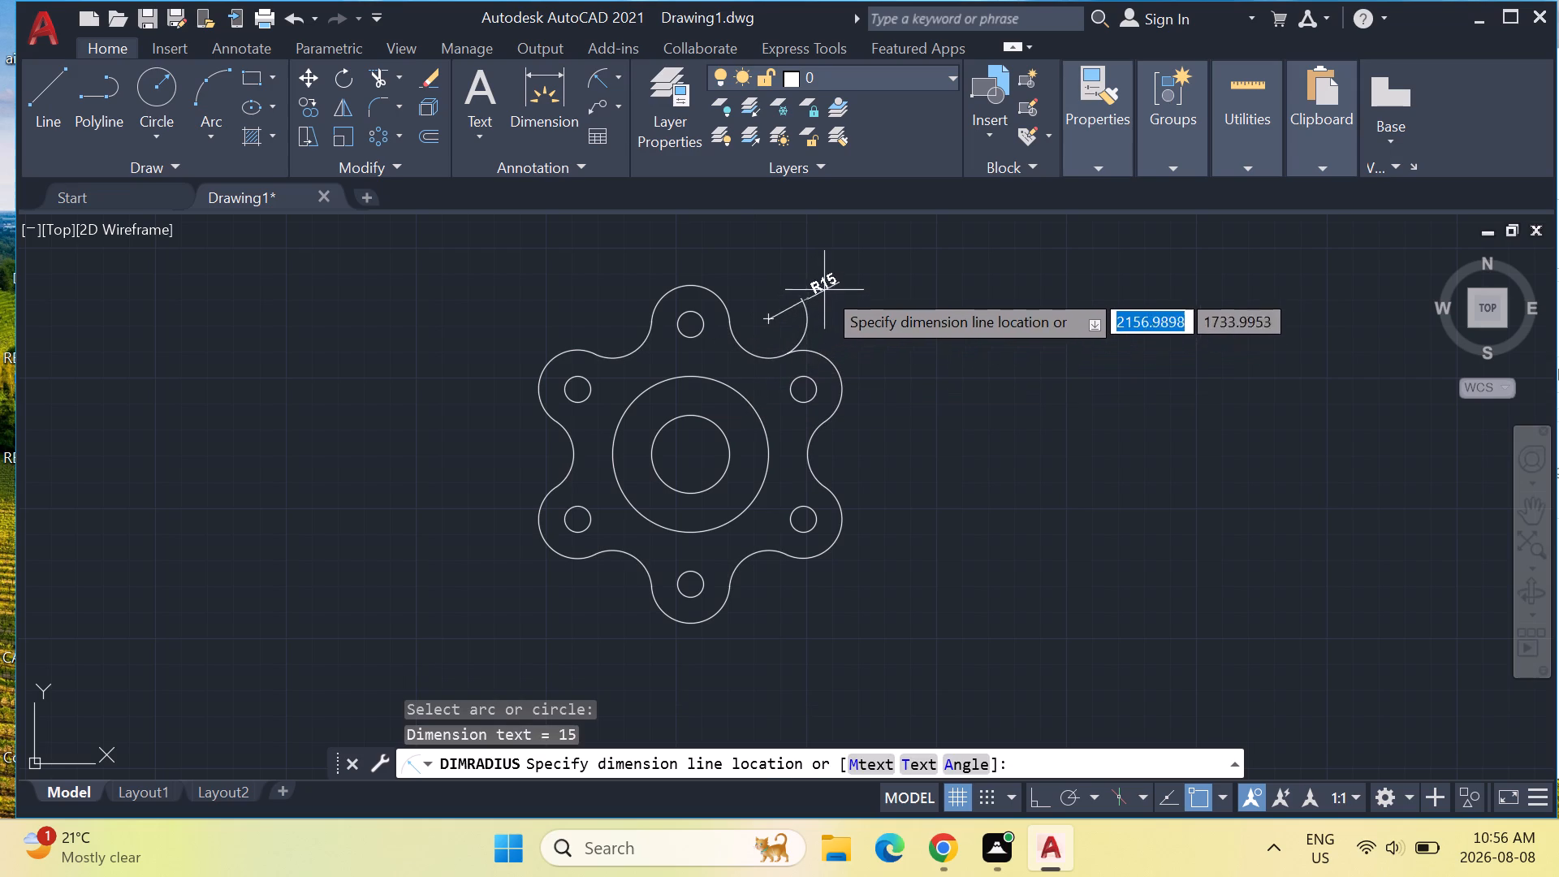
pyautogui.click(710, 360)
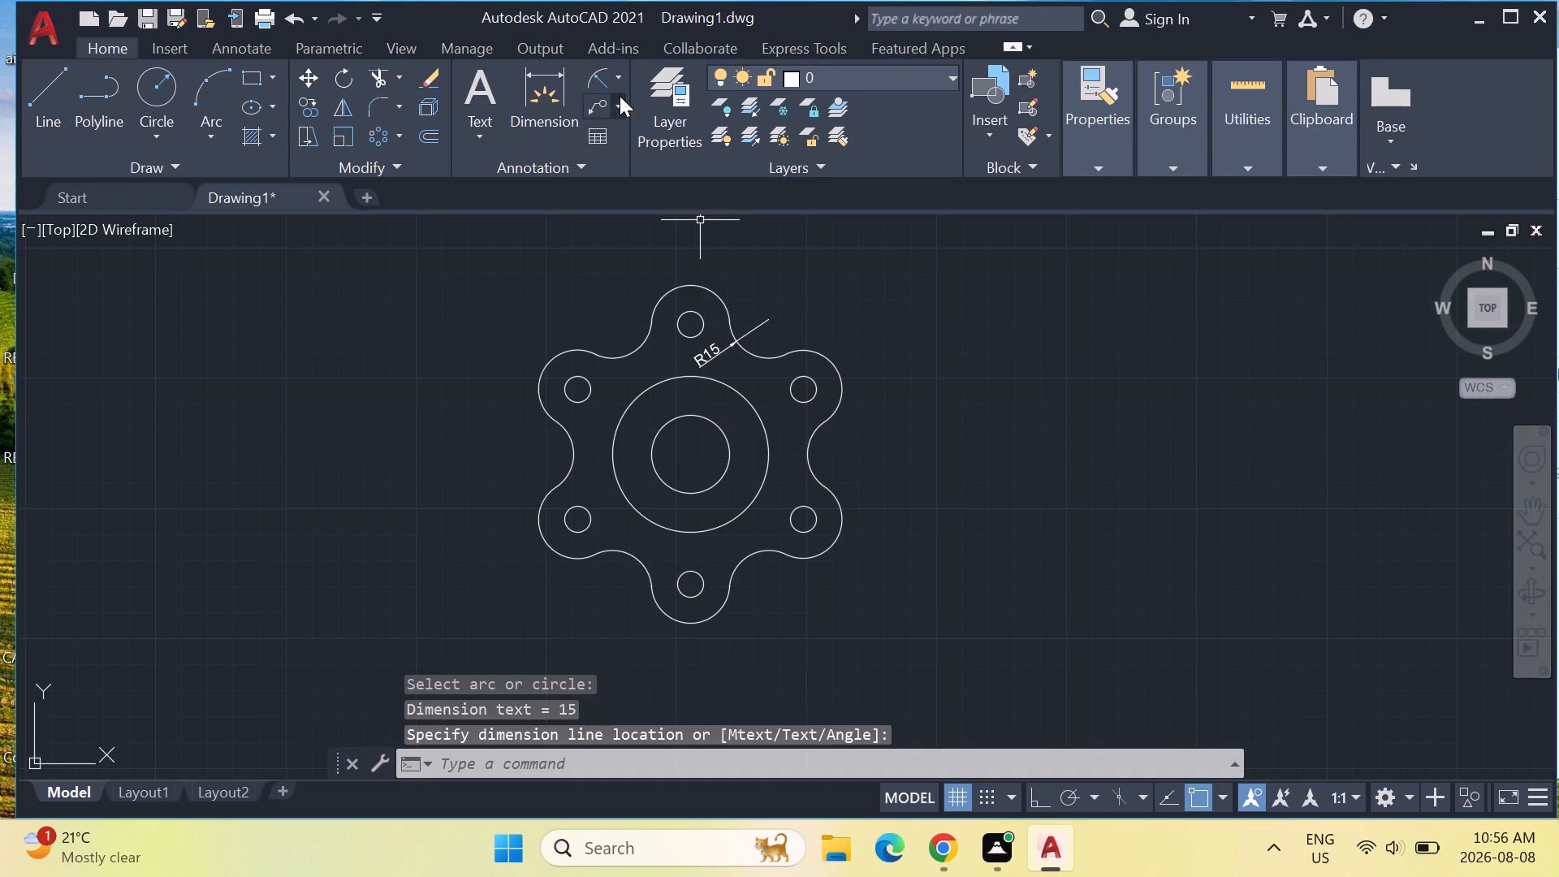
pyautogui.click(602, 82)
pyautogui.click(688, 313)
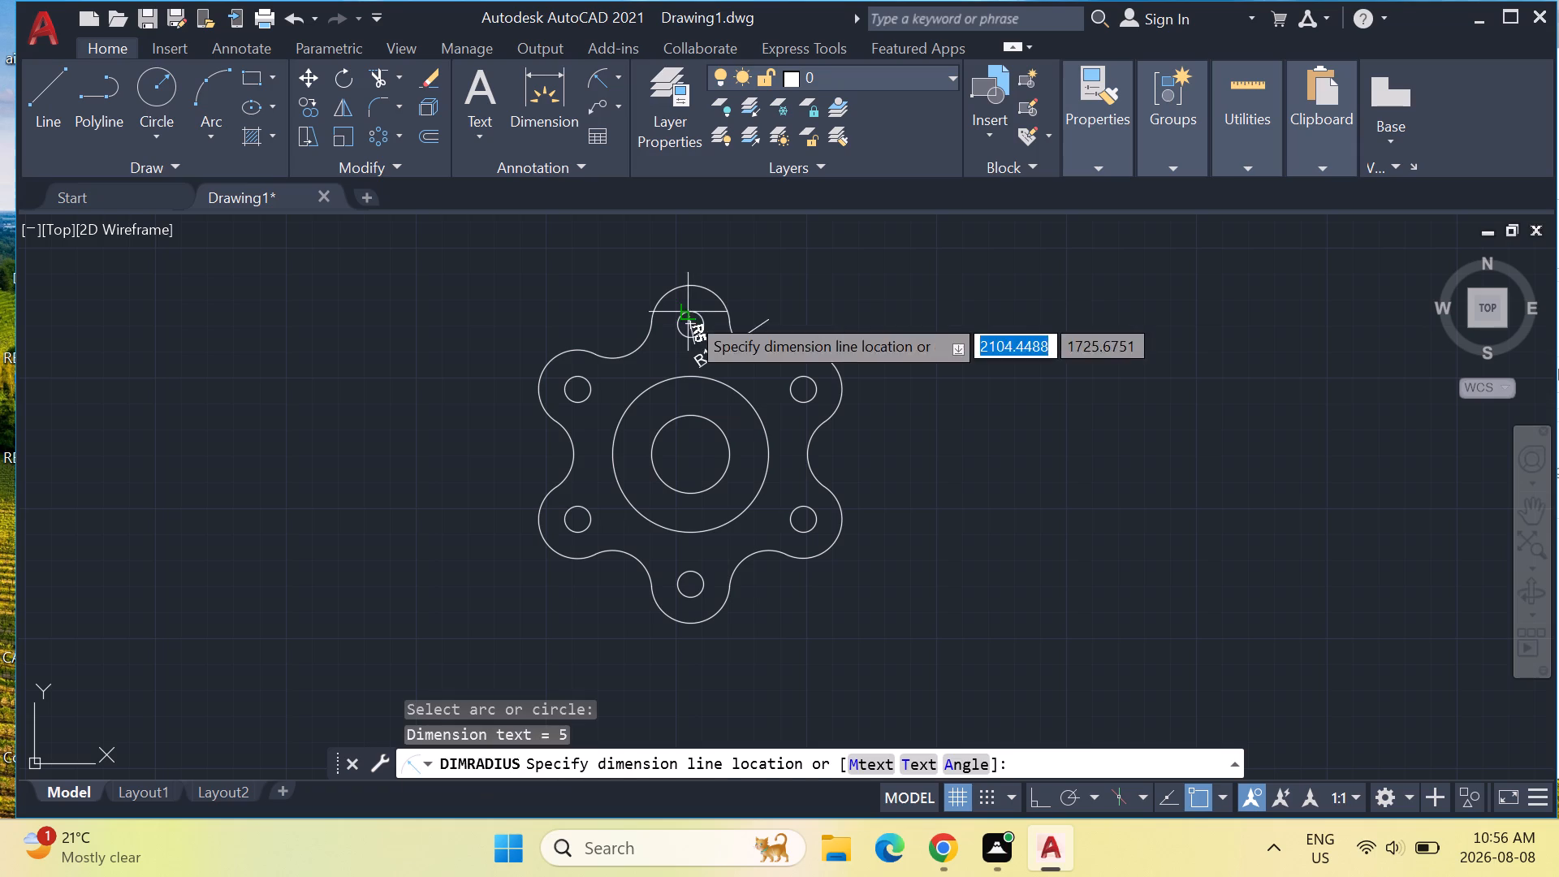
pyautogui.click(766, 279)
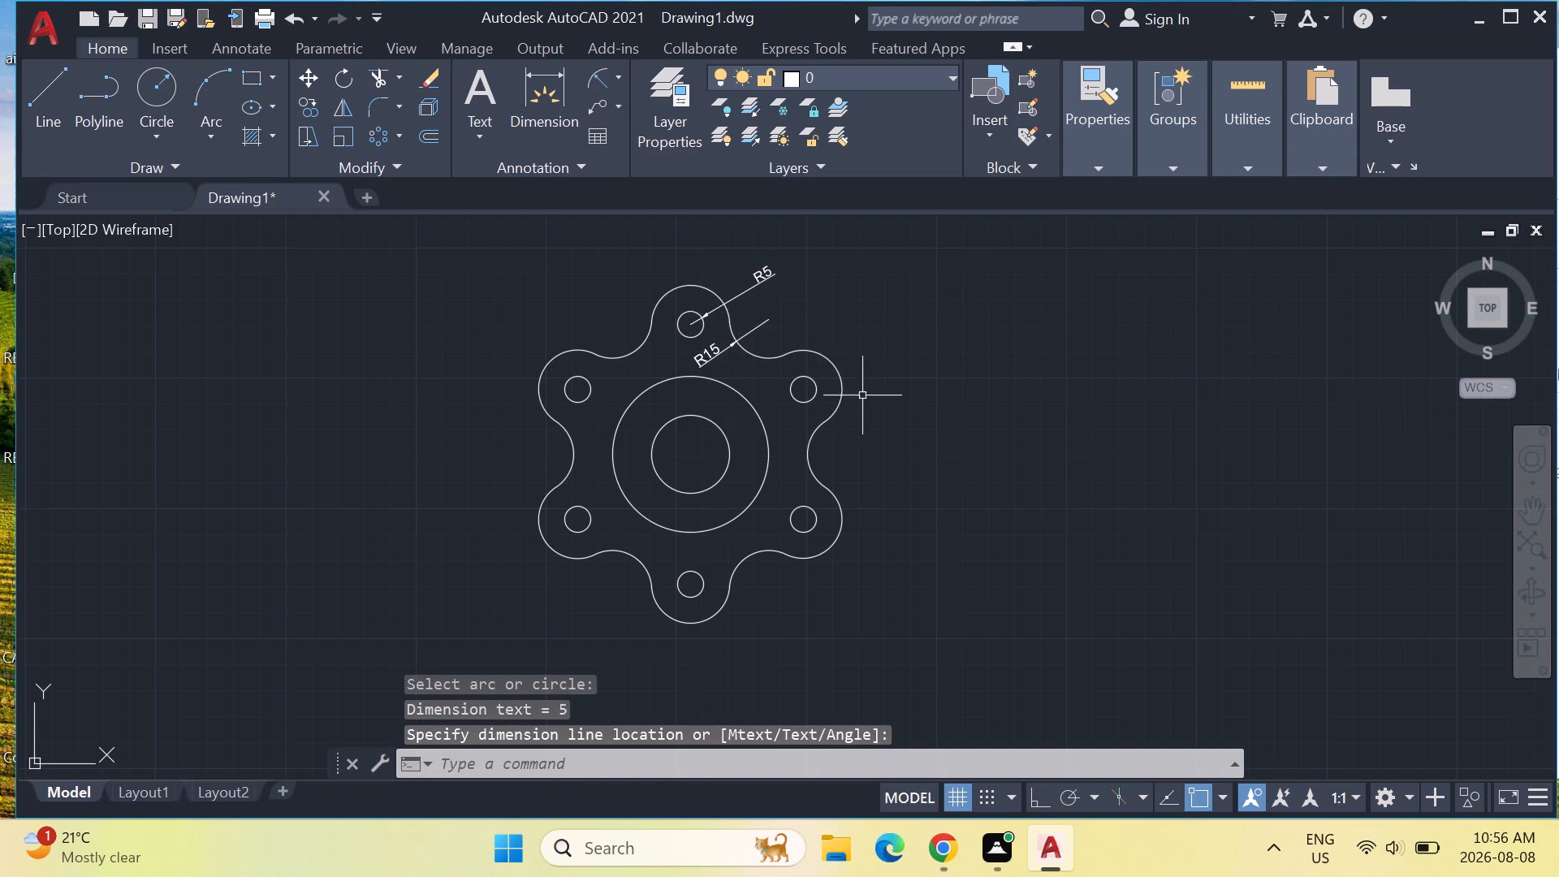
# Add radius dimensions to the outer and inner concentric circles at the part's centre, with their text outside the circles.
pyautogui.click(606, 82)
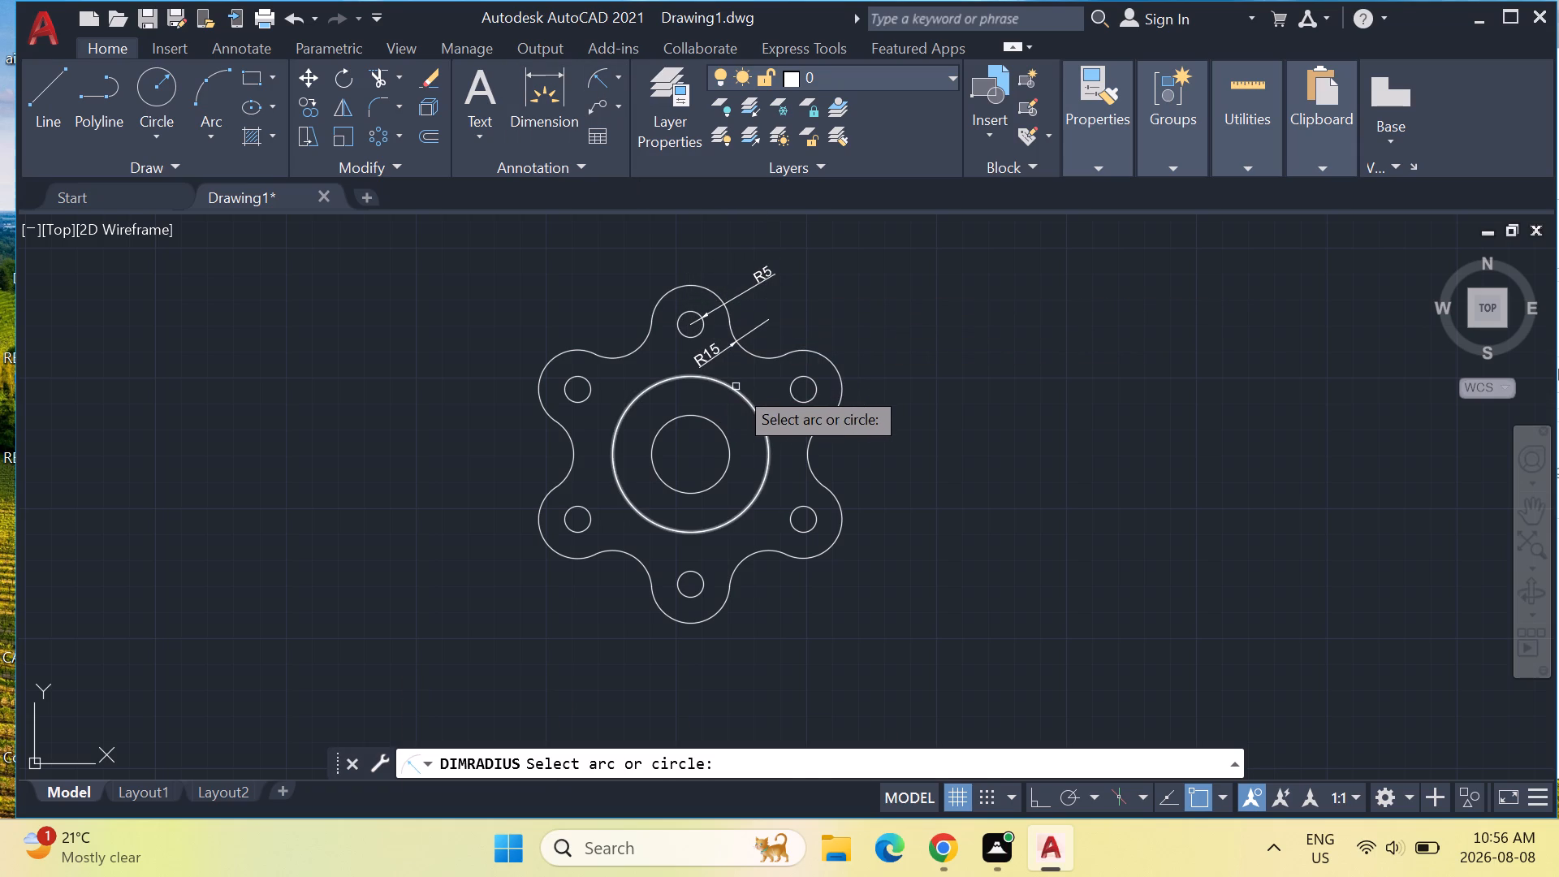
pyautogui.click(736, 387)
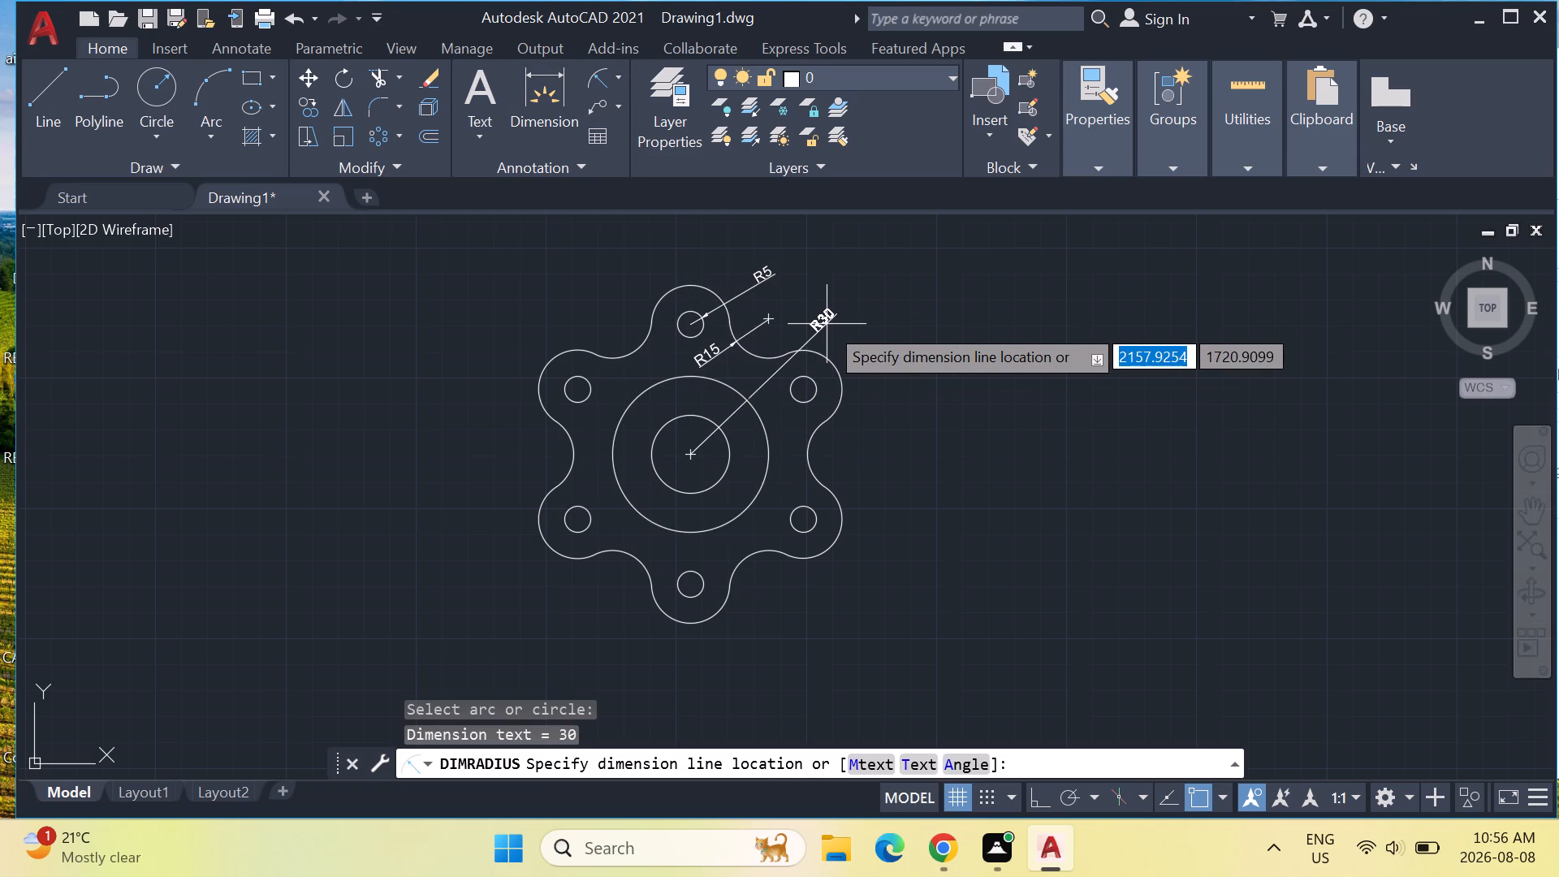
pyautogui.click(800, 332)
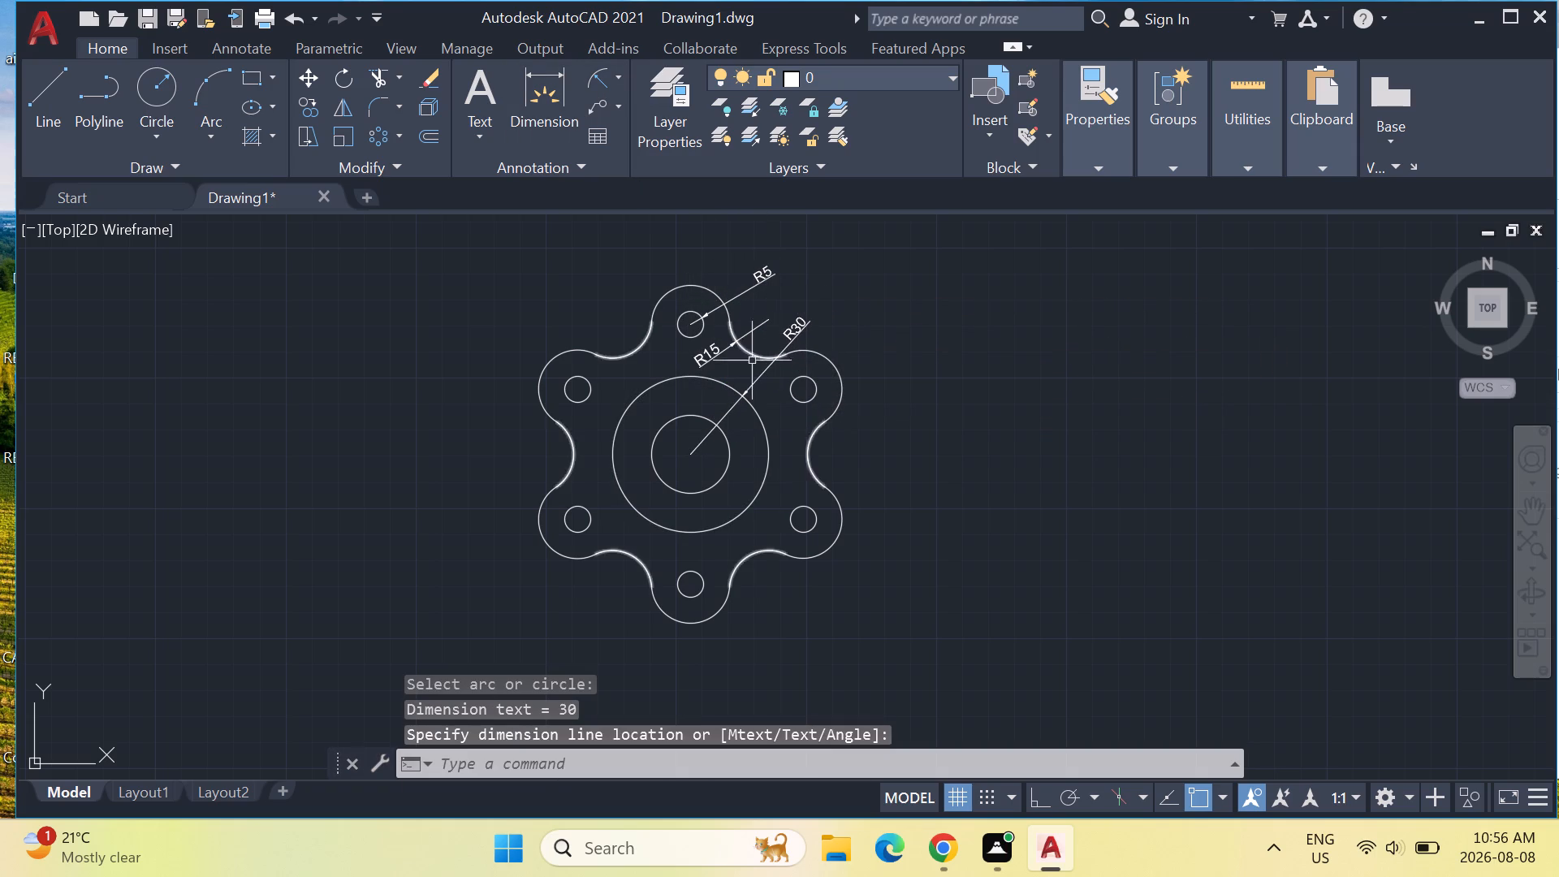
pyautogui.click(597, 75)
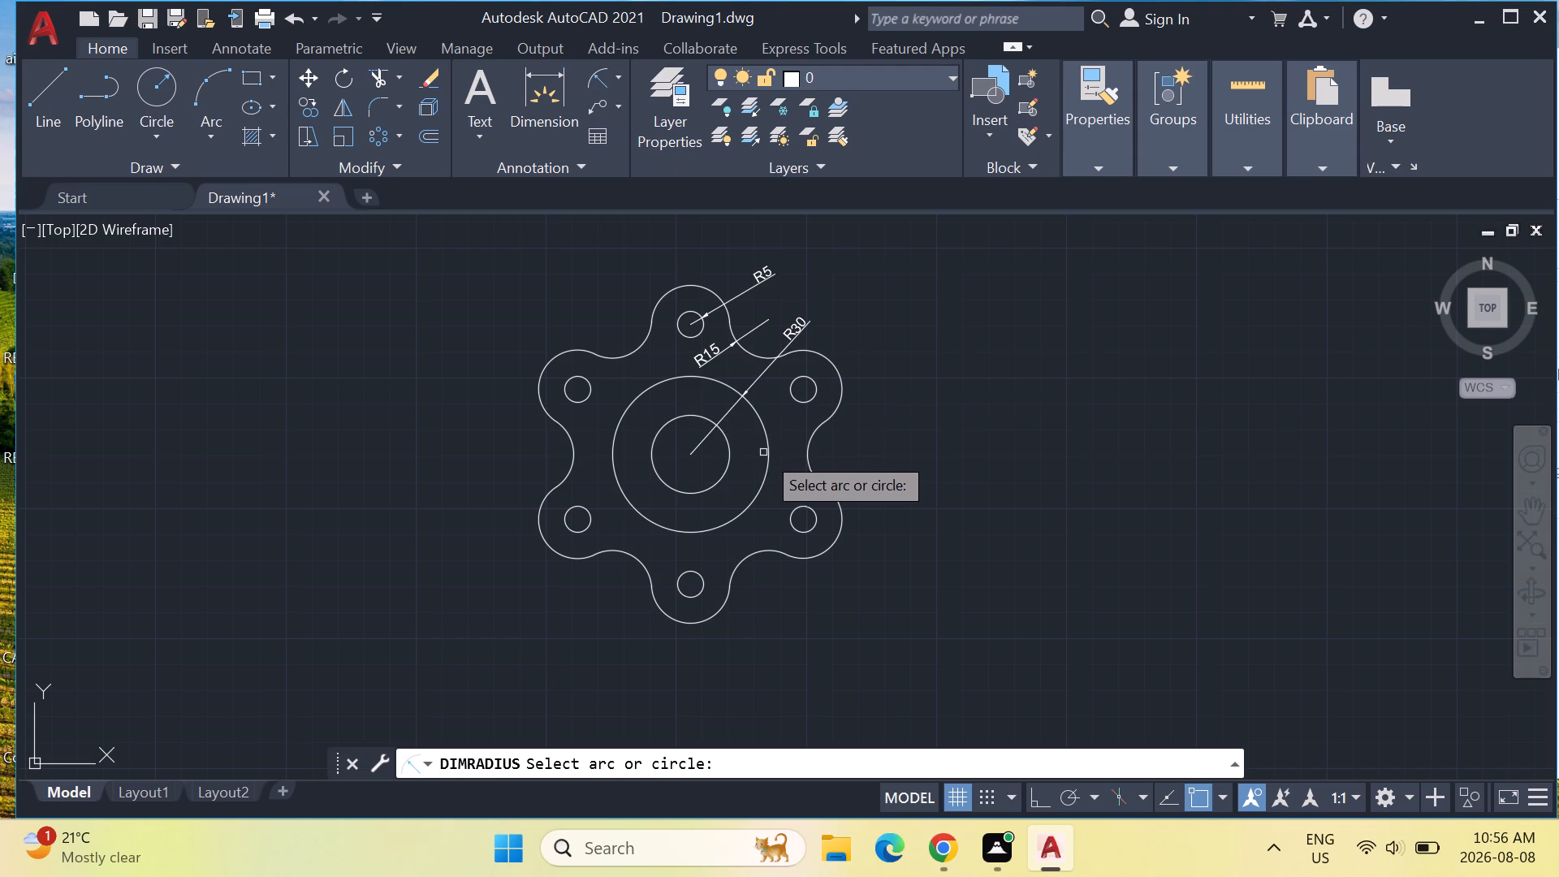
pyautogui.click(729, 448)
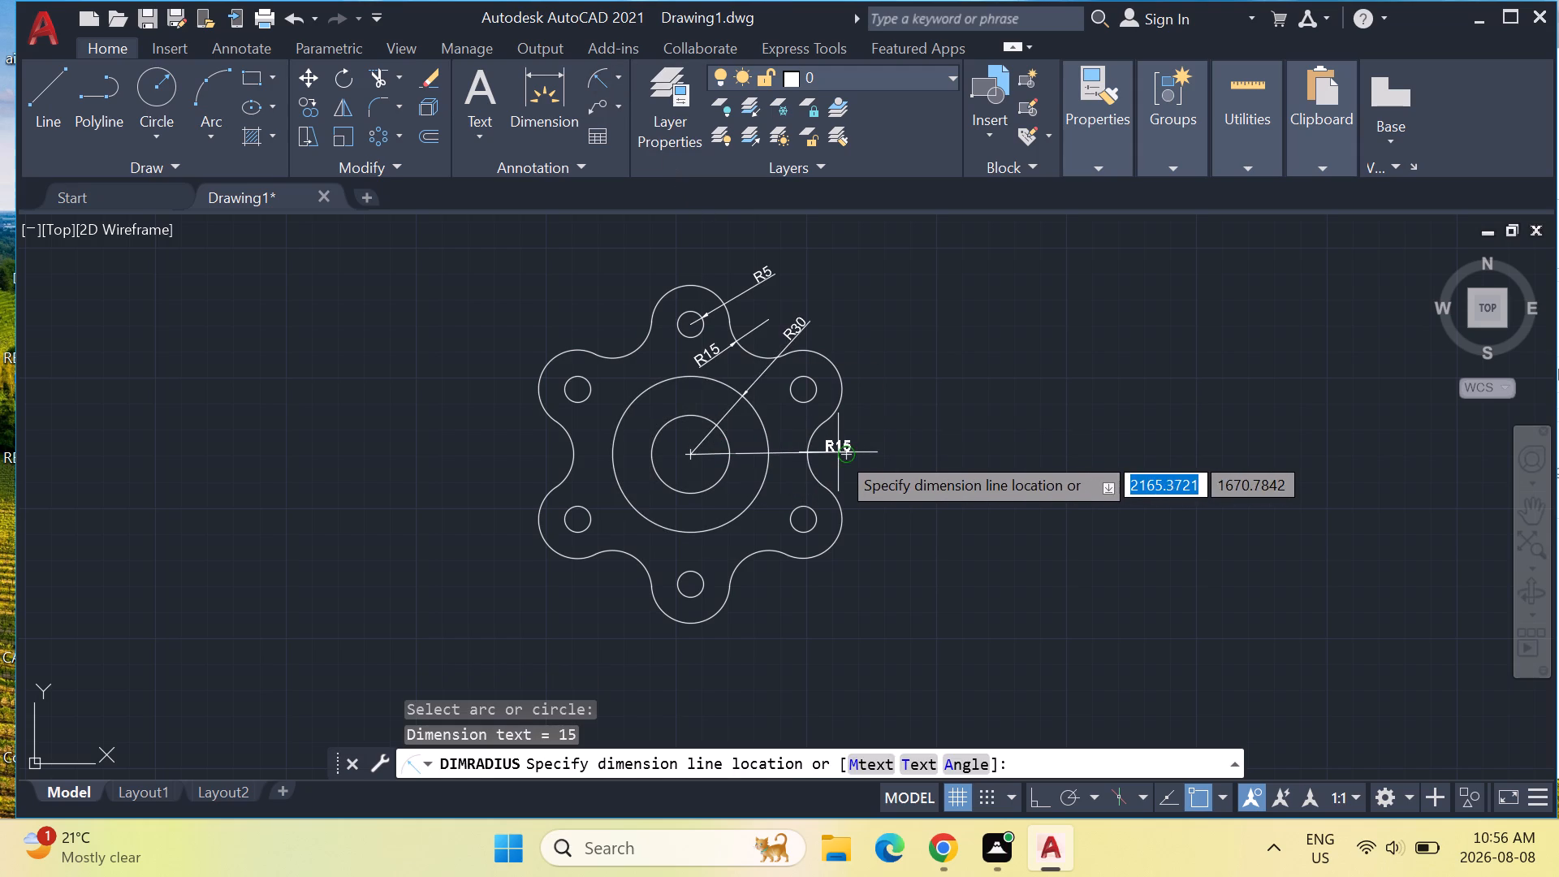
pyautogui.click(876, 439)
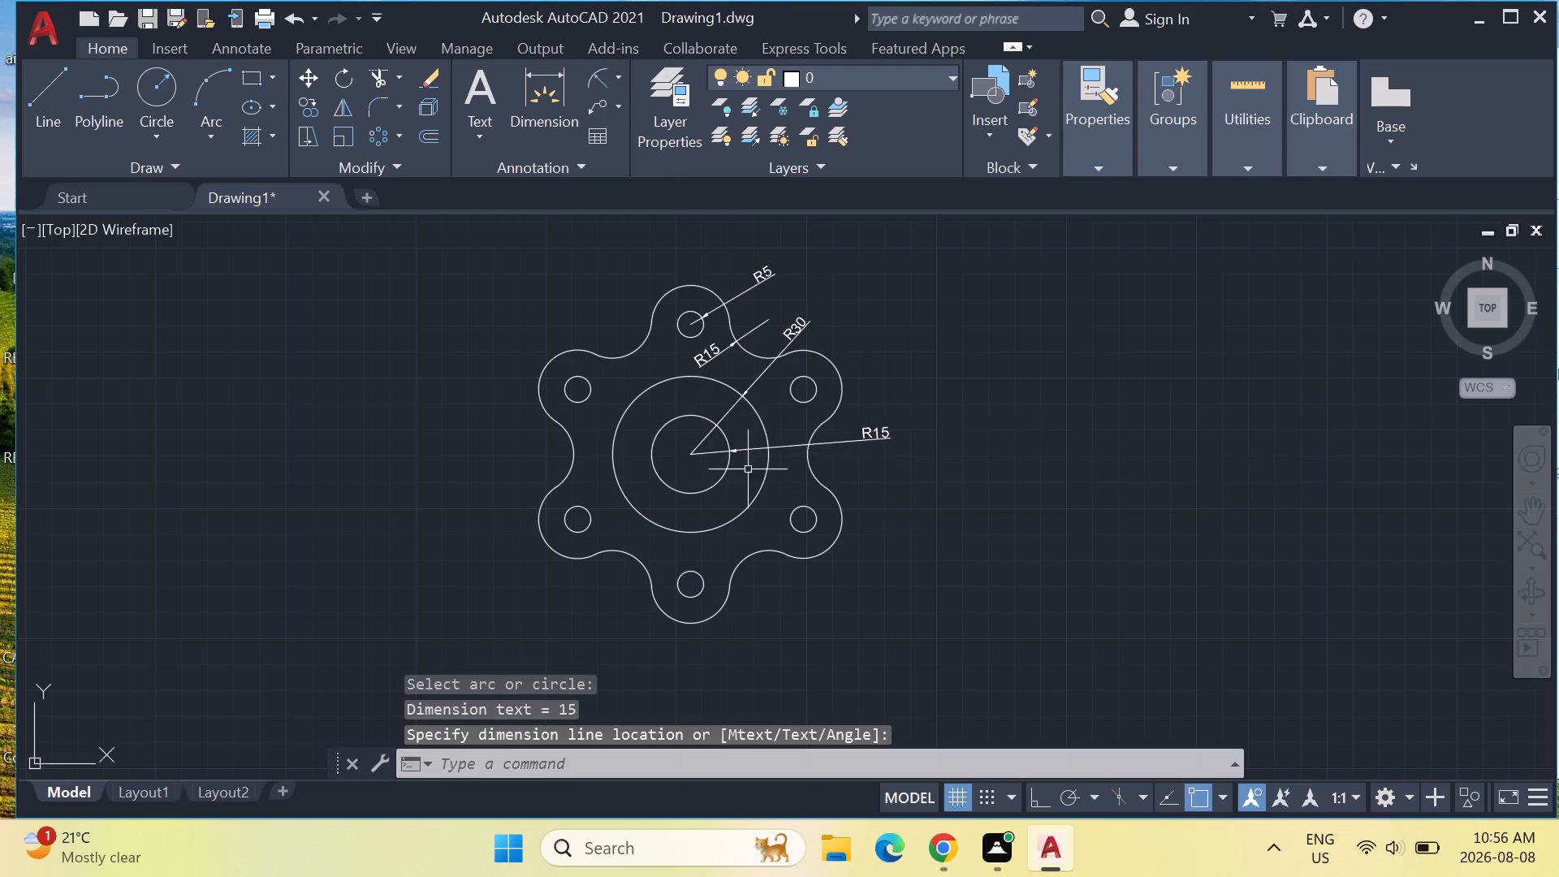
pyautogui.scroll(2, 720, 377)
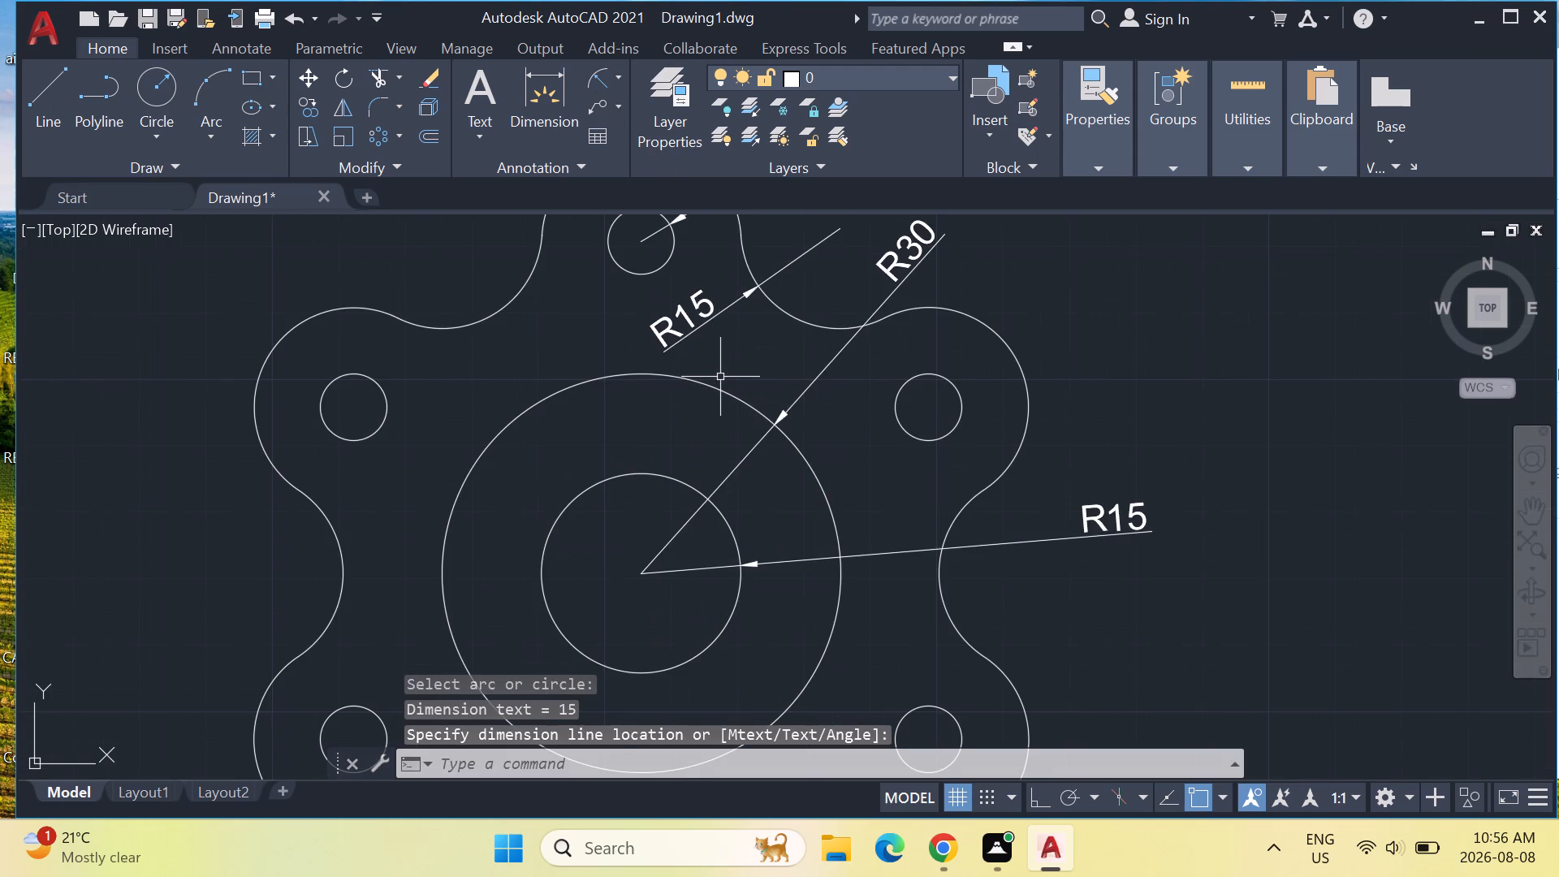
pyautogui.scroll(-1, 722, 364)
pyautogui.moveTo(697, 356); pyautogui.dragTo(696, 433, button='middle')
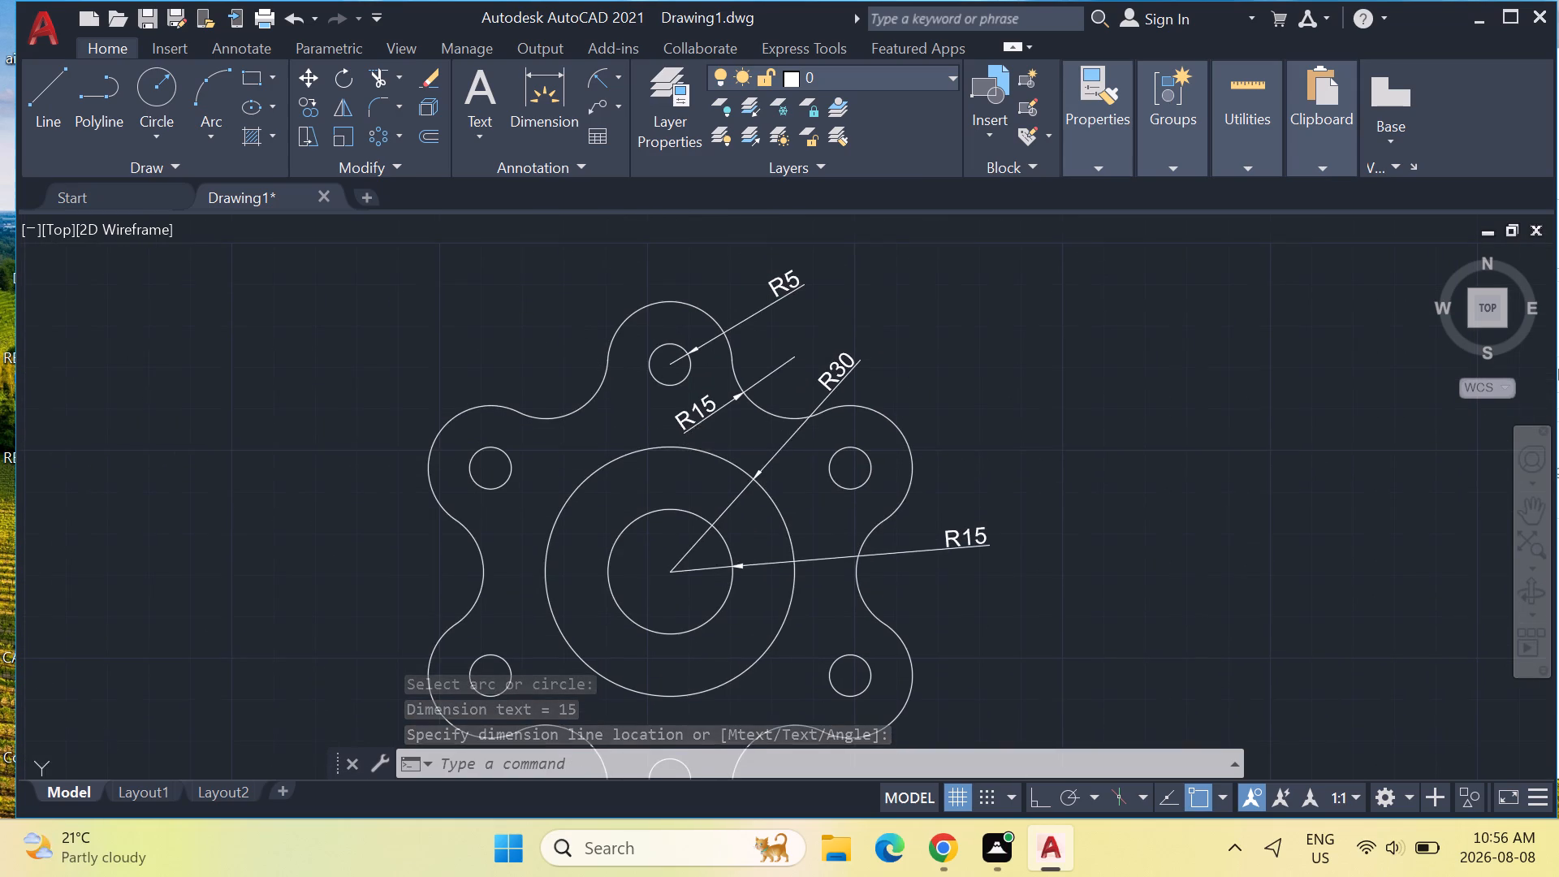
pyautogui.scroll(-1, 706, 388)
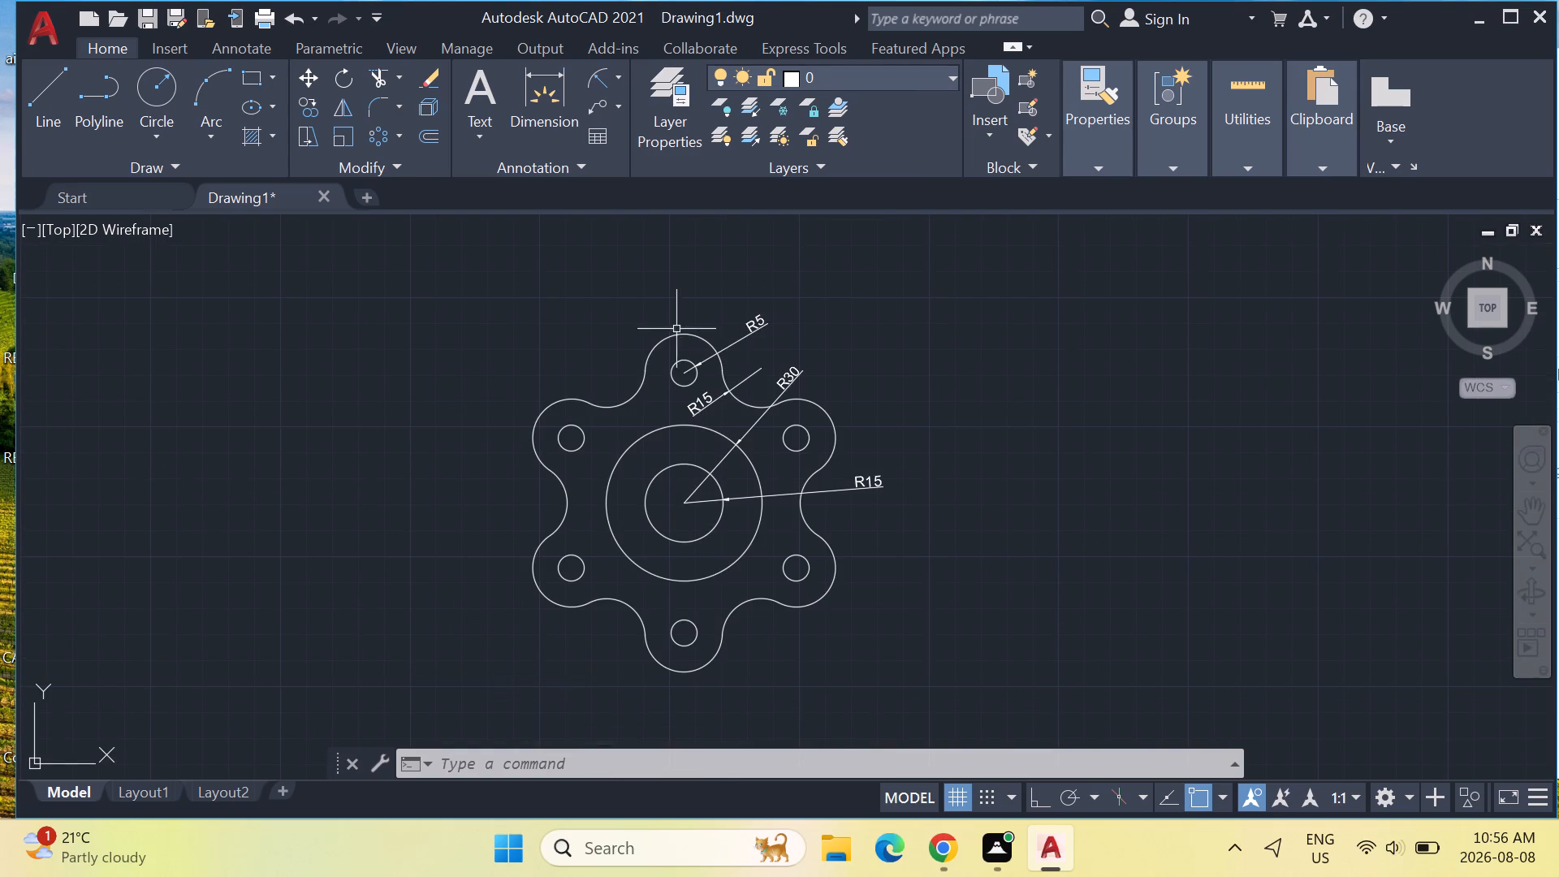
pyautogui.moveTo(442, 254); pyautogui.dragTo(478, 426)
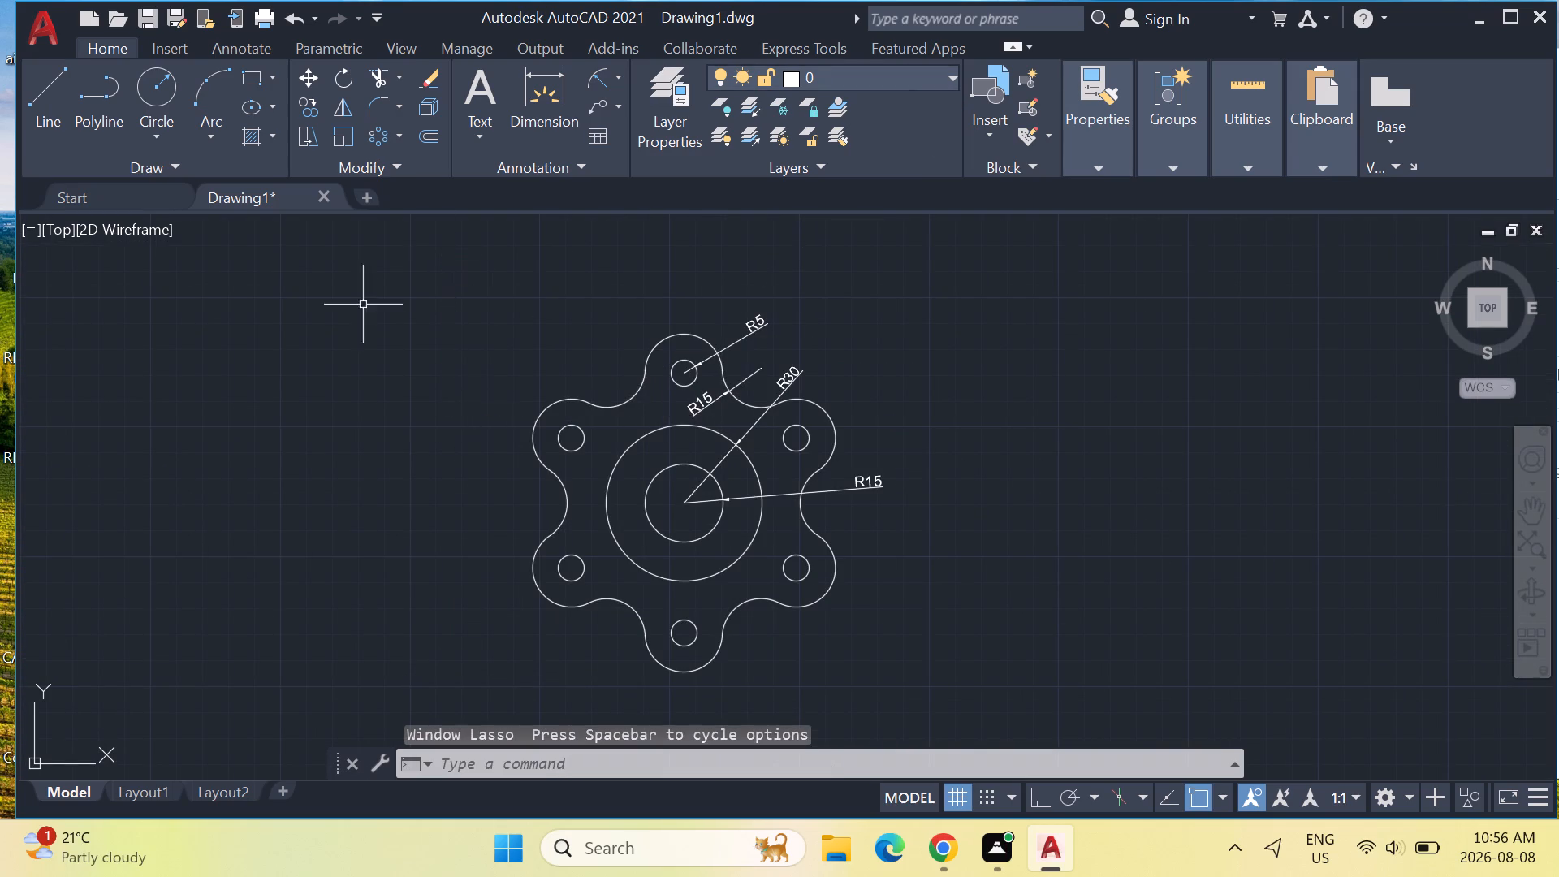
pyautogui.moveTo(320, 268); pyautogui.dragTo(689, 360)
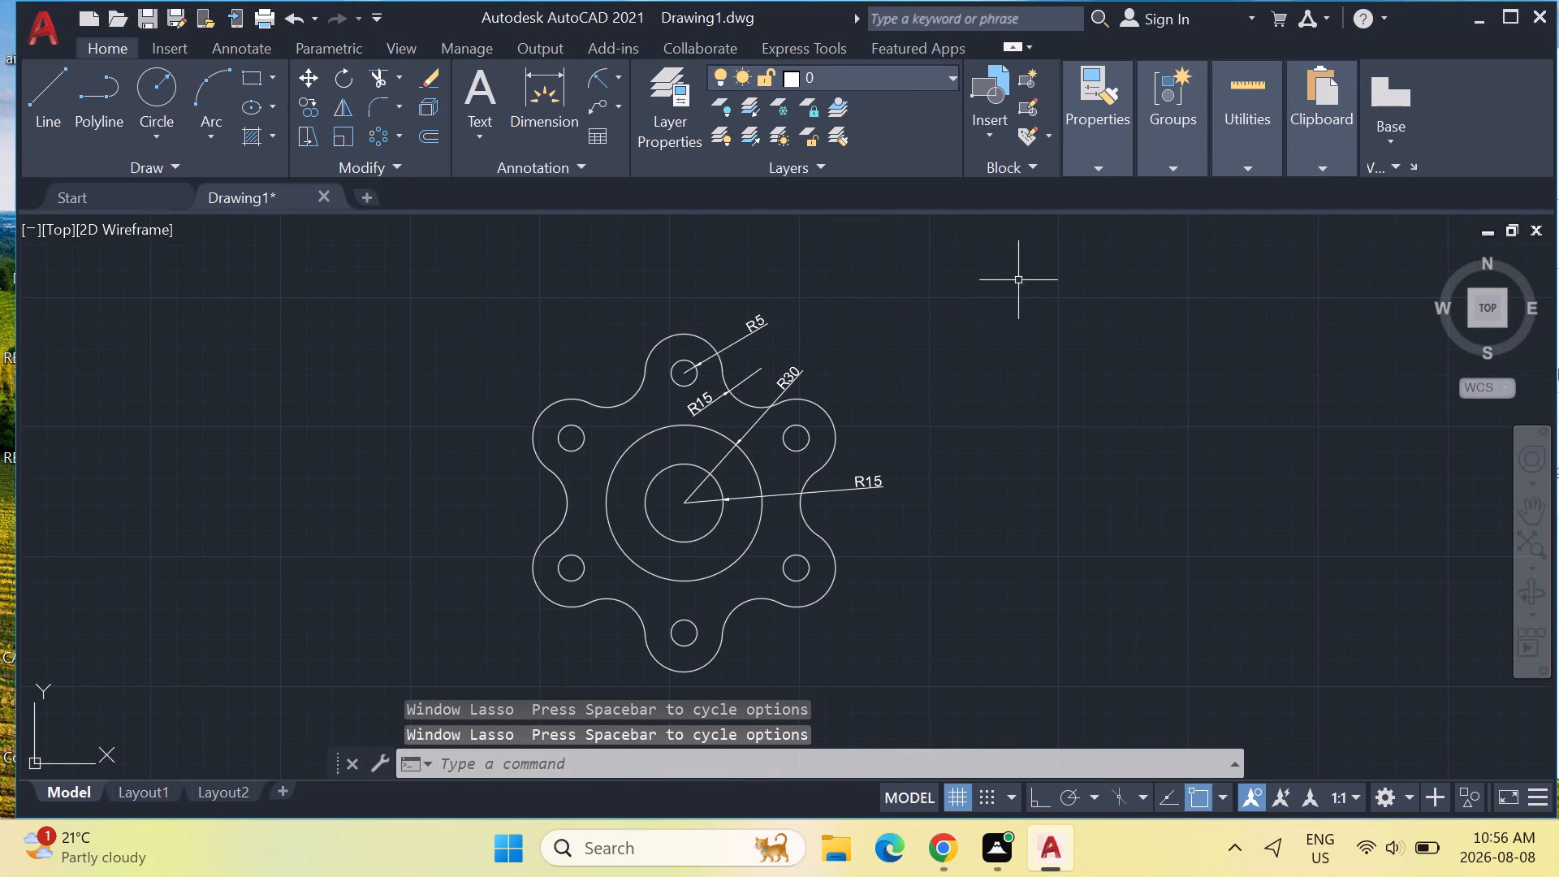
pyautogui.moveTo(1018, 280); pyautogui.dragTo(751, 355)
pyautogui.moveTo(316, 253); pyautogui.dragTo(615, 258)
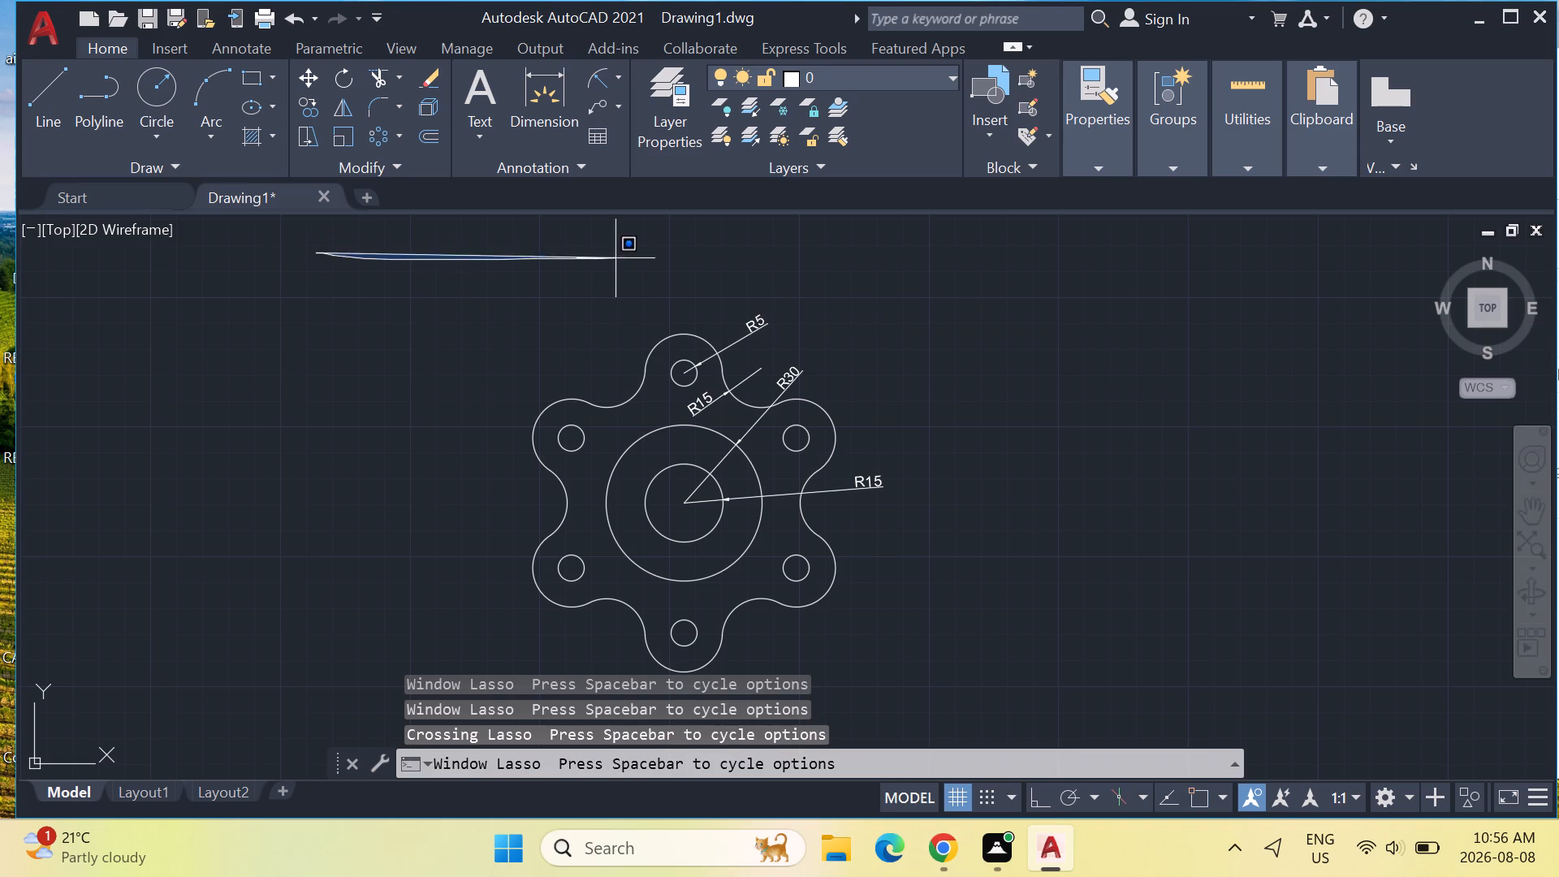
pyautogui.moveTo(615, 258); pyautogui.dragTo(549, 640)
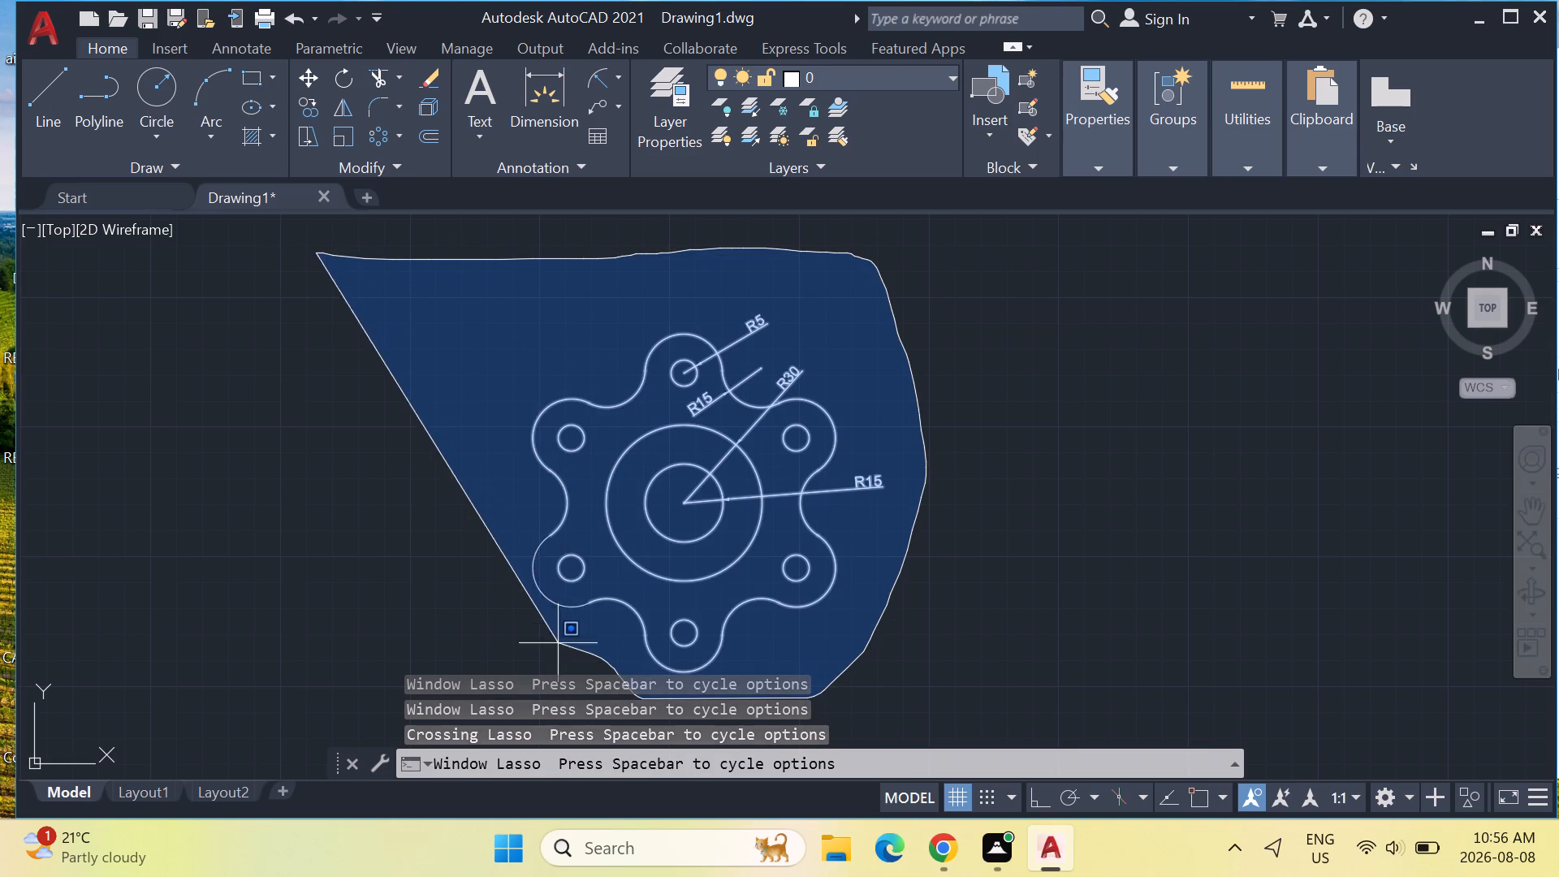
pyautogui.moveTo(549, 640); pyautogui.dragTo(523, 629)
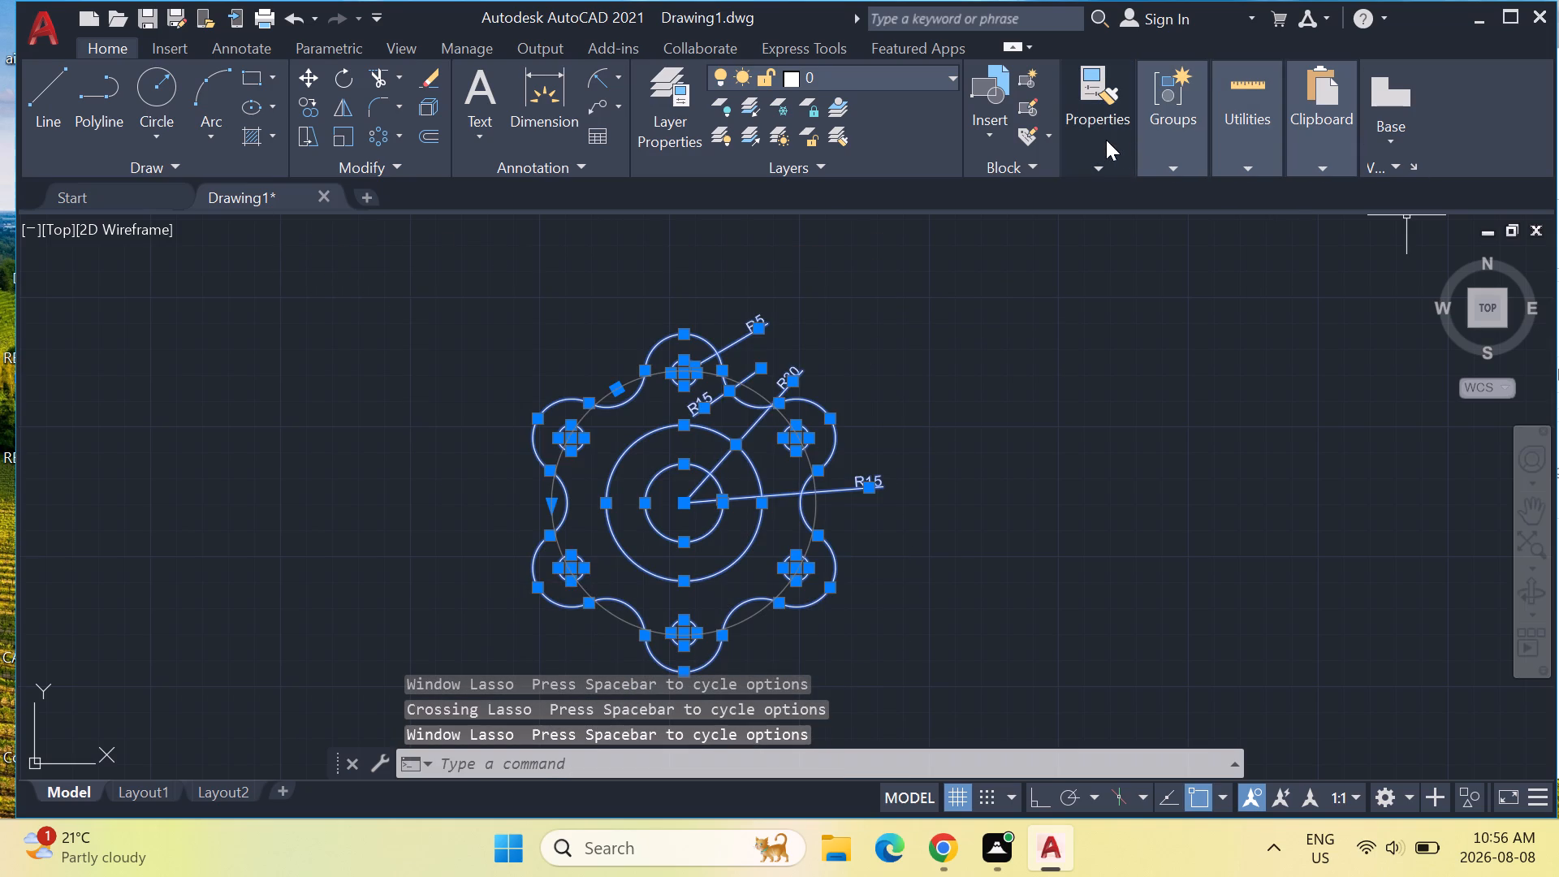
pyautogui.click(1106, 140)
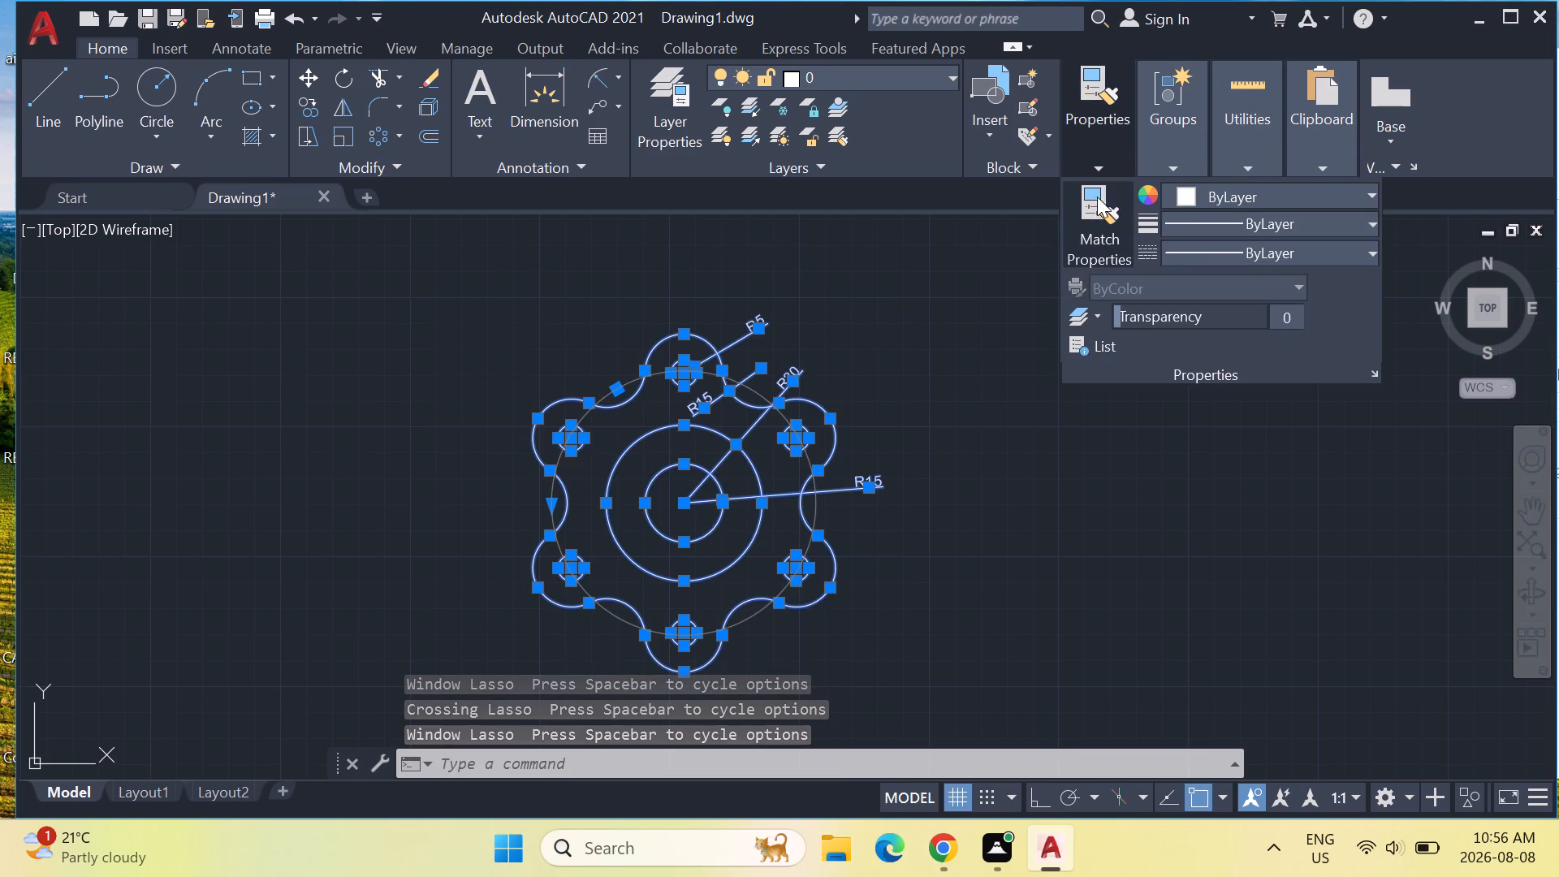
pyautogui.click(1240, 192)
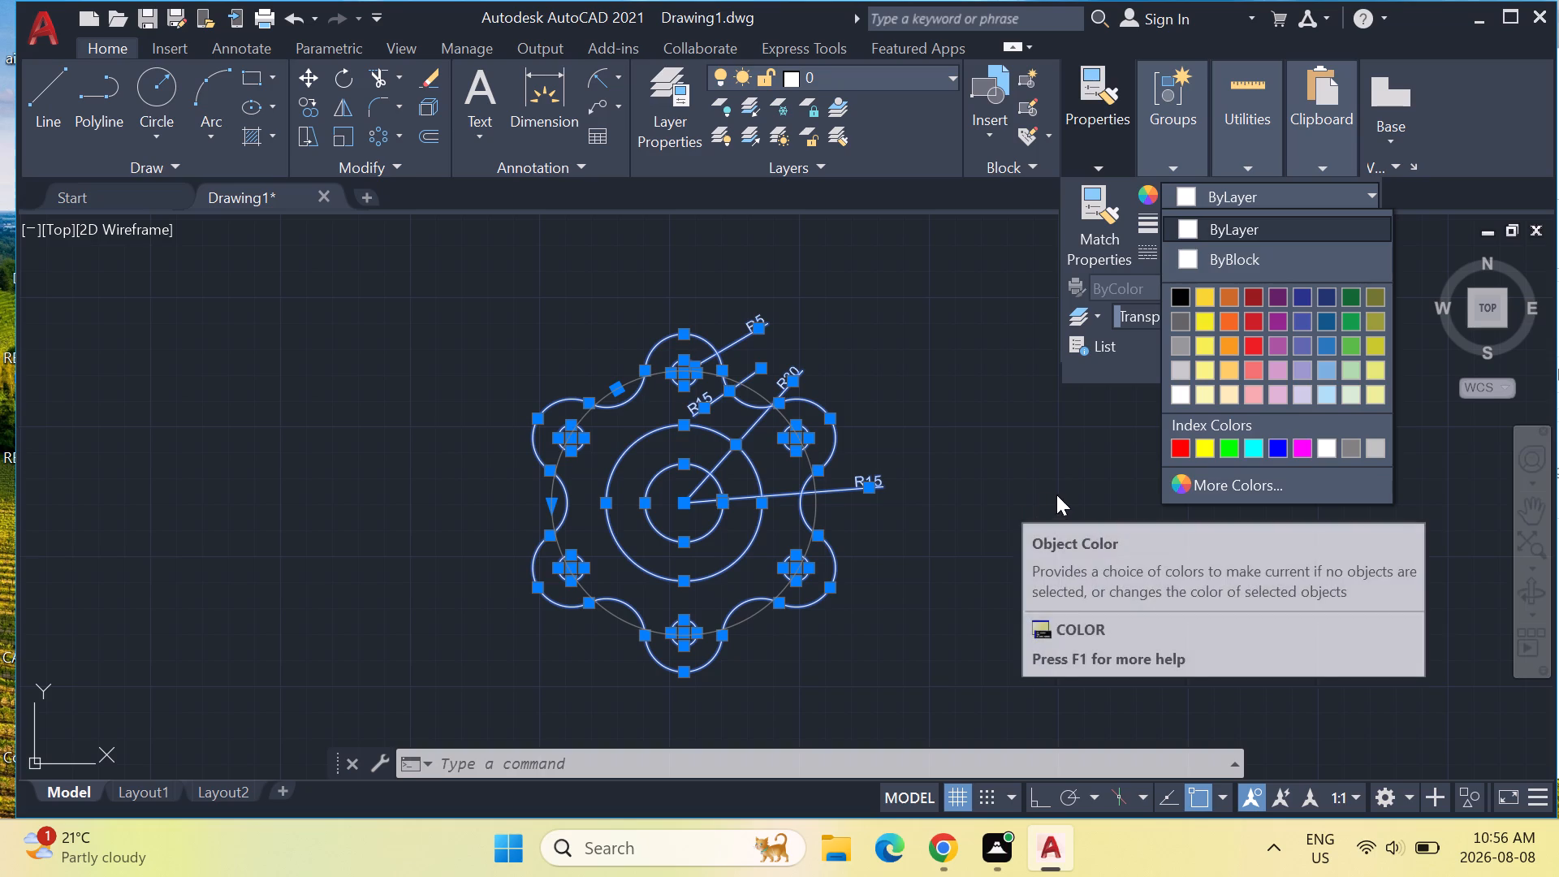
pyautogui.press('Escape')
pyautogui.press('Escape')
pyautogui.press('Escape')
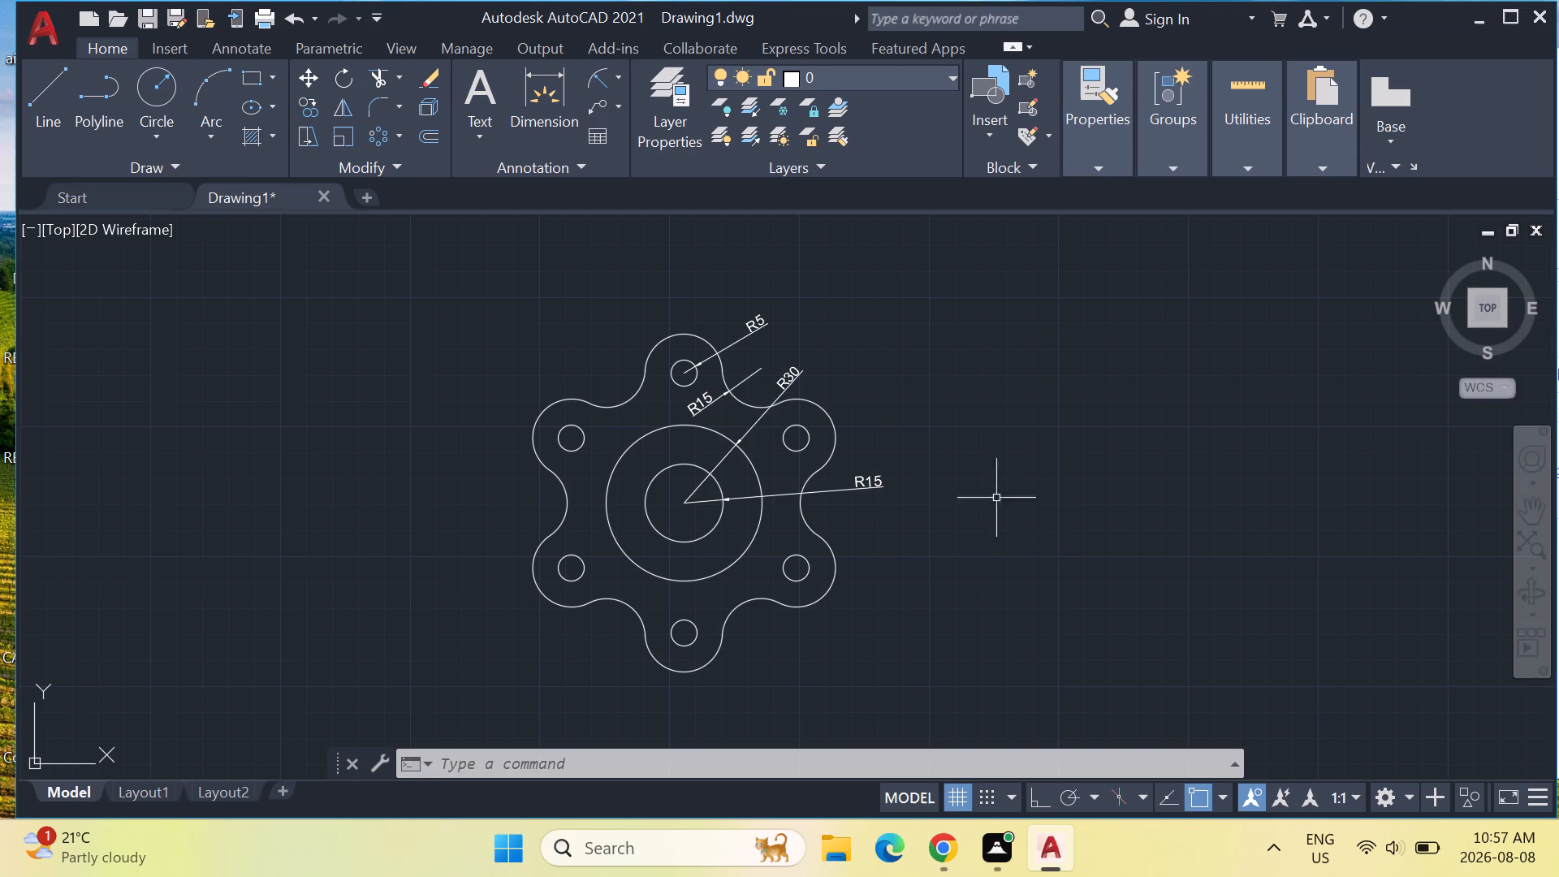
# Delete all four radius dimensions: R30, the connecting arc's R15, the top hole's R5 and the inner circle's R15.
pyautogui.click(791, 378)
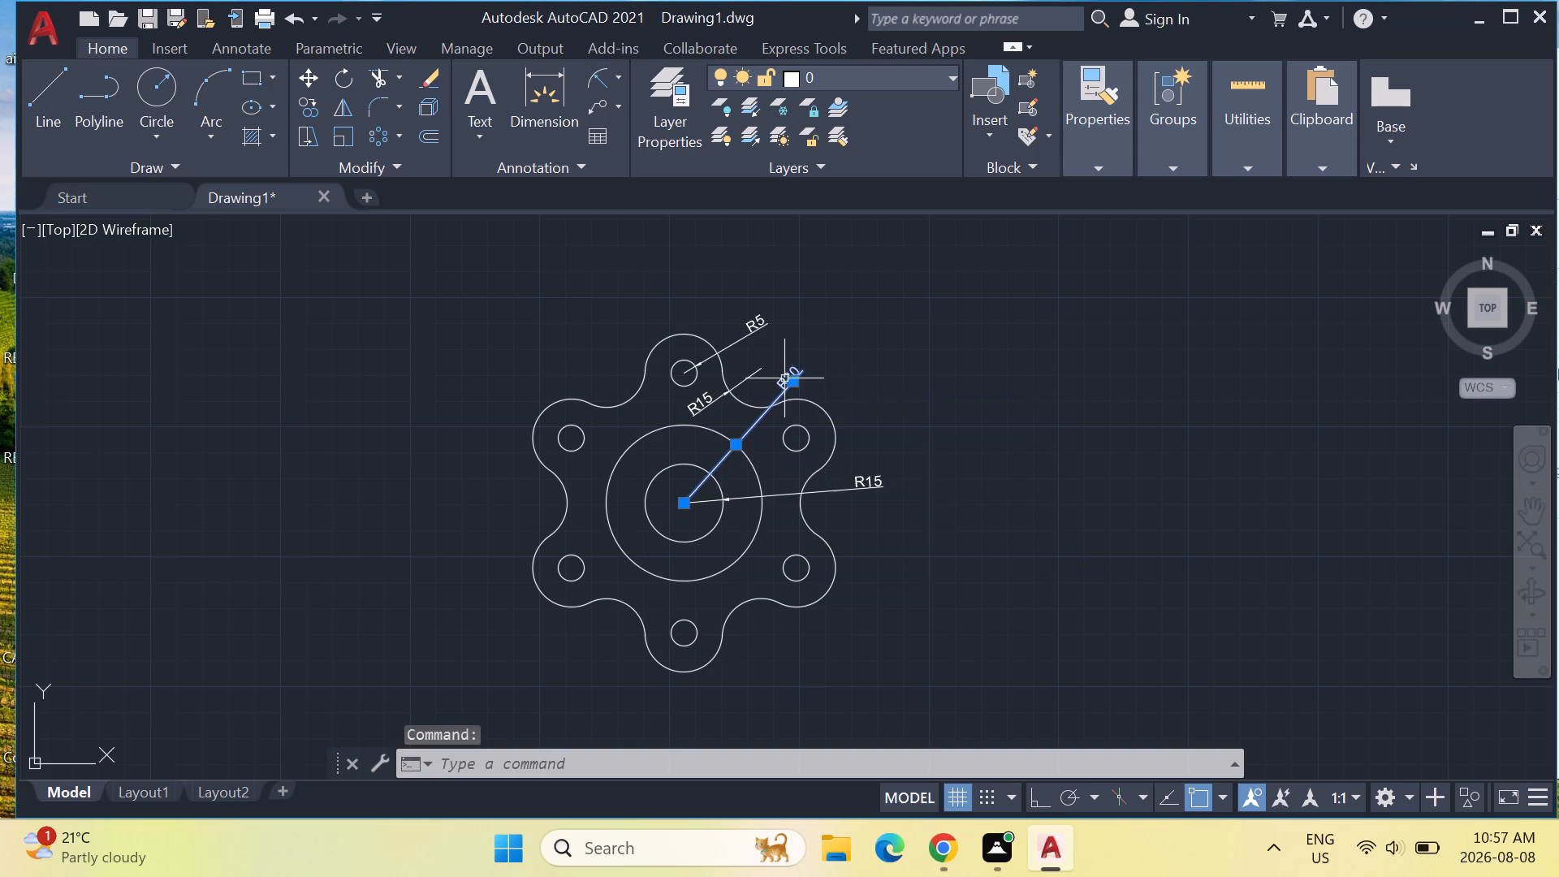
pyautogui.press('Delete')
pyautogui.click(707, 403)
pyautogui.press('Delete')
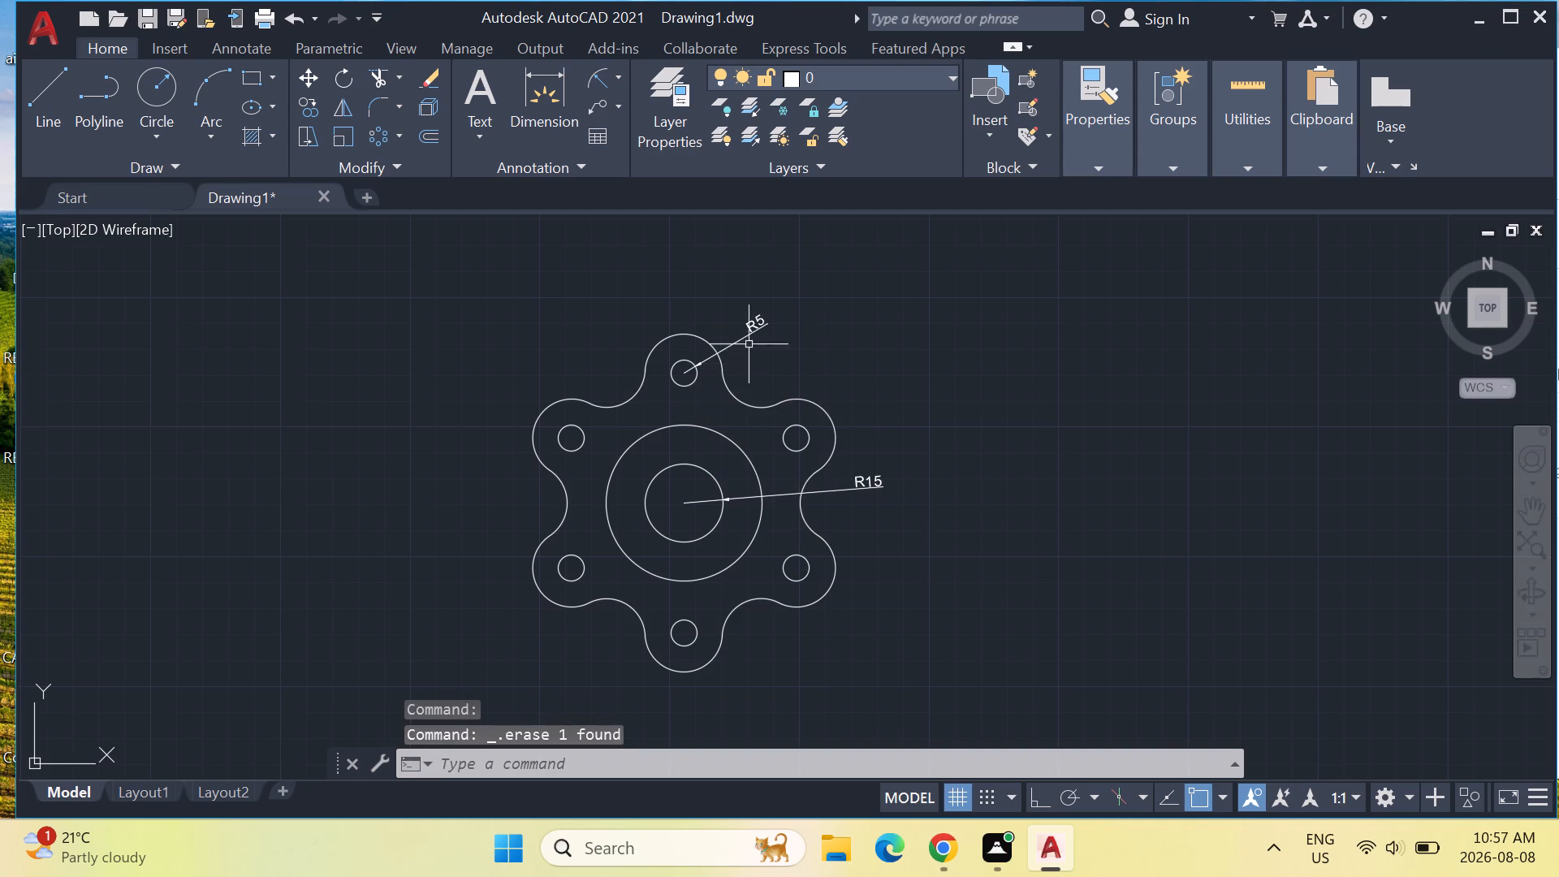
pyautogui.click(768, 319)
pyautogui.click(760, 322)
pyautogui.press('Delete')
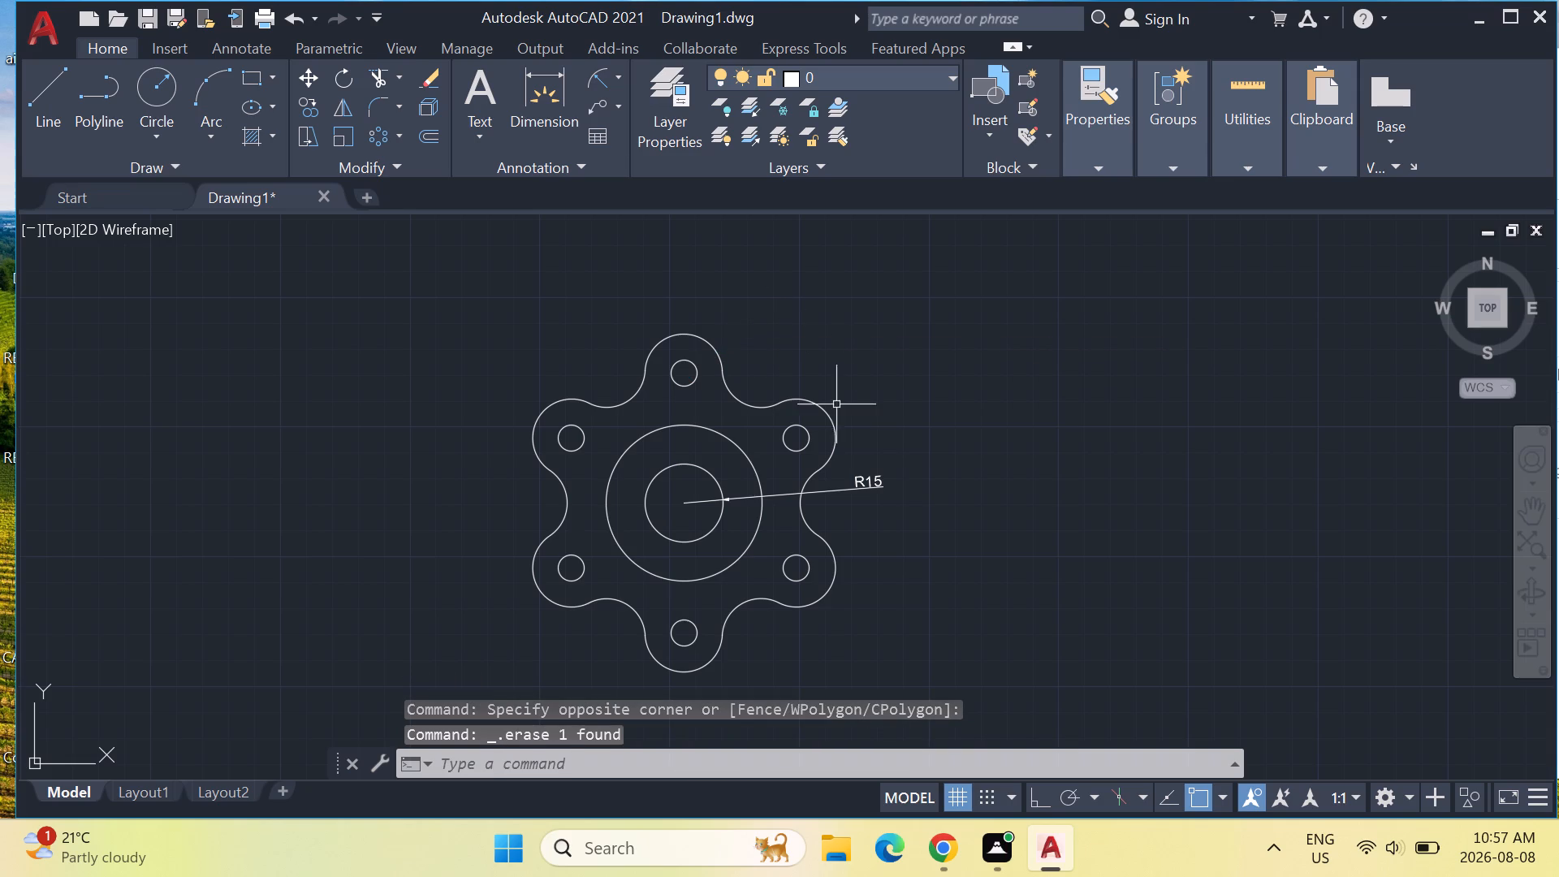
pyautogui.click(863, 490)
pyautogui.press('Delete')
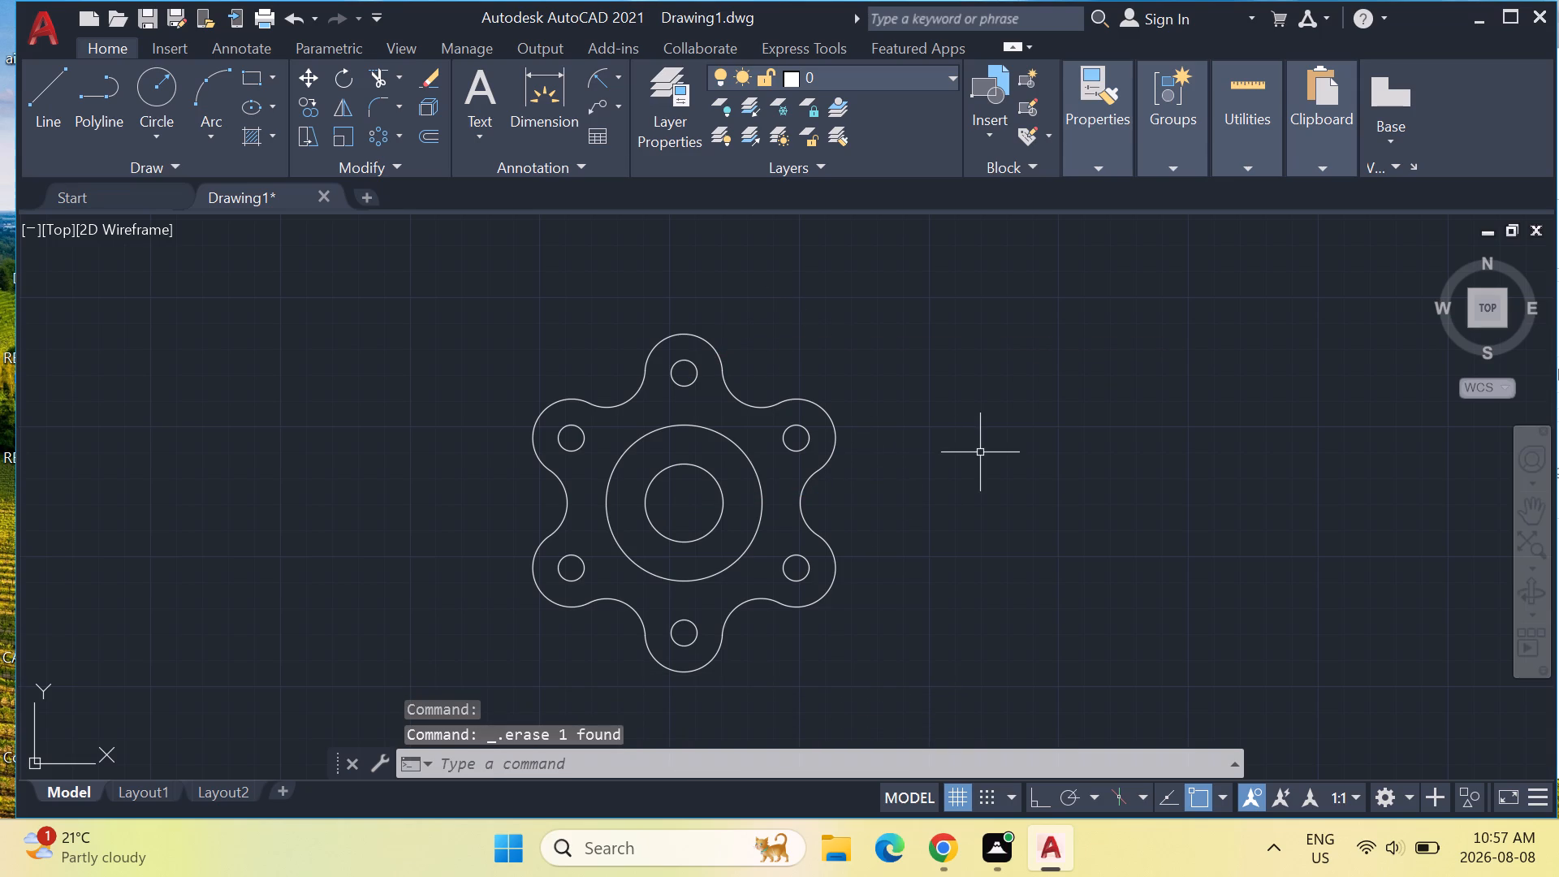
# Save the drawing to the Desktop as an AutoCAD 2018 DWG file named aug 8.
pyautogui.hotkey('ctrl', 's')
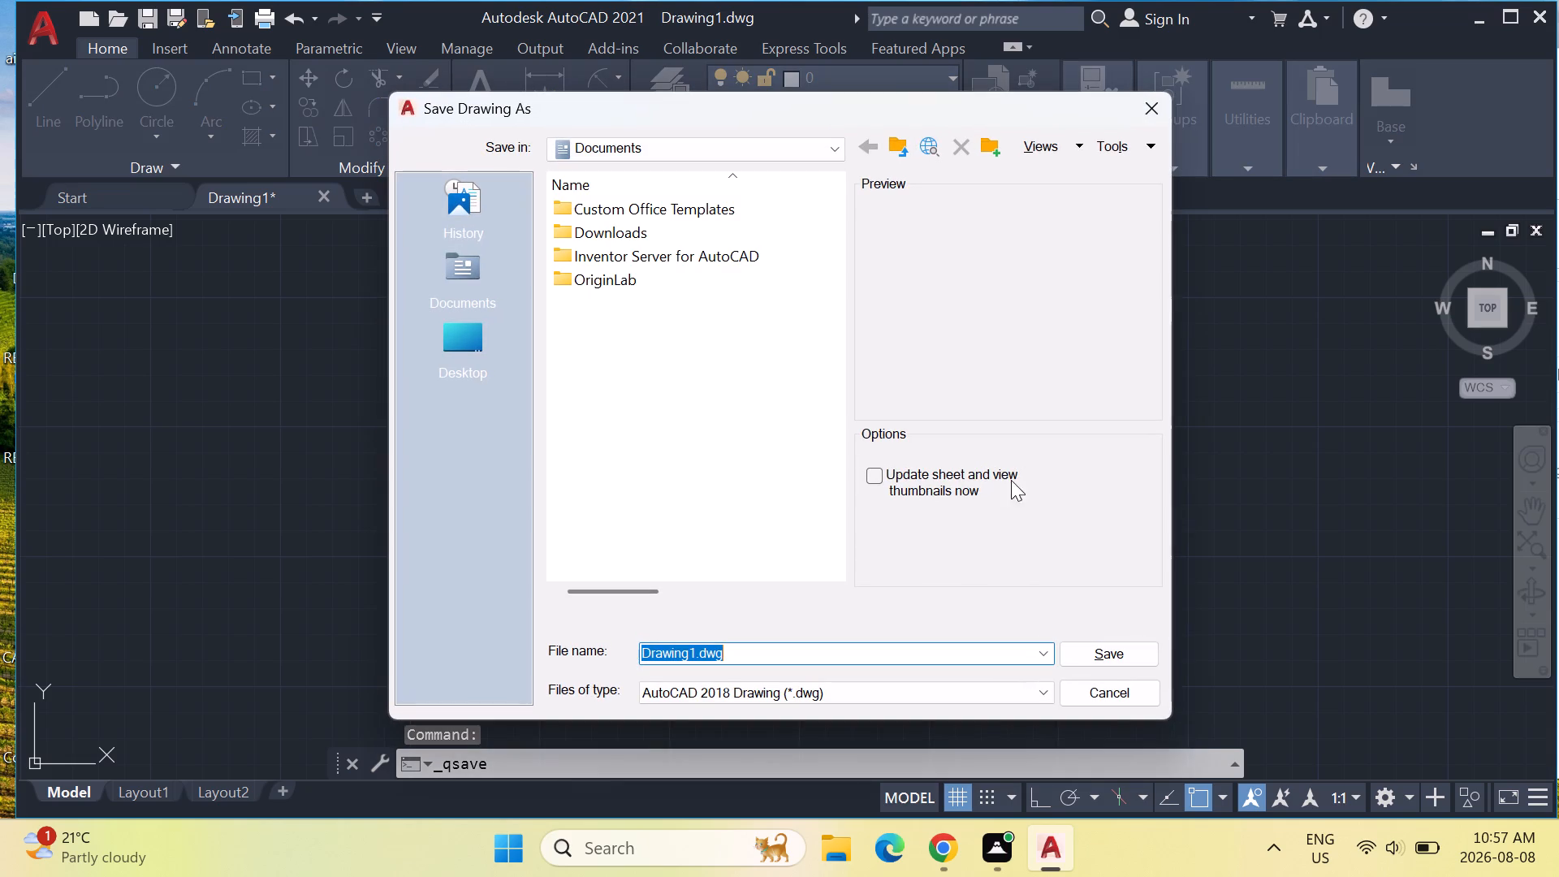
pyautogui.click(467, 344)
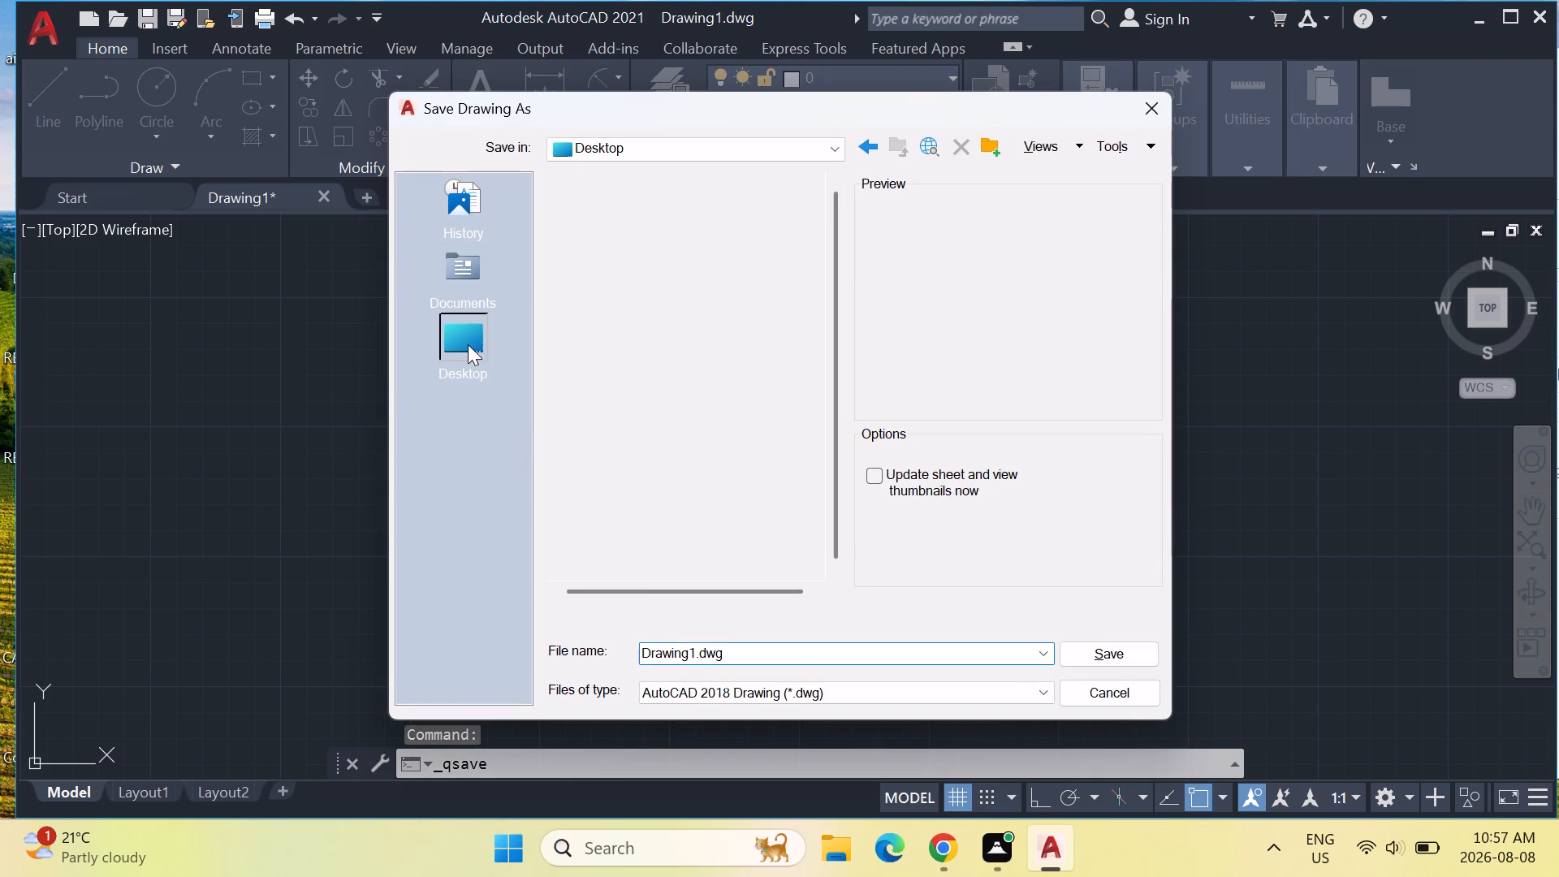
pyautogui.doubleClick(752, 655)
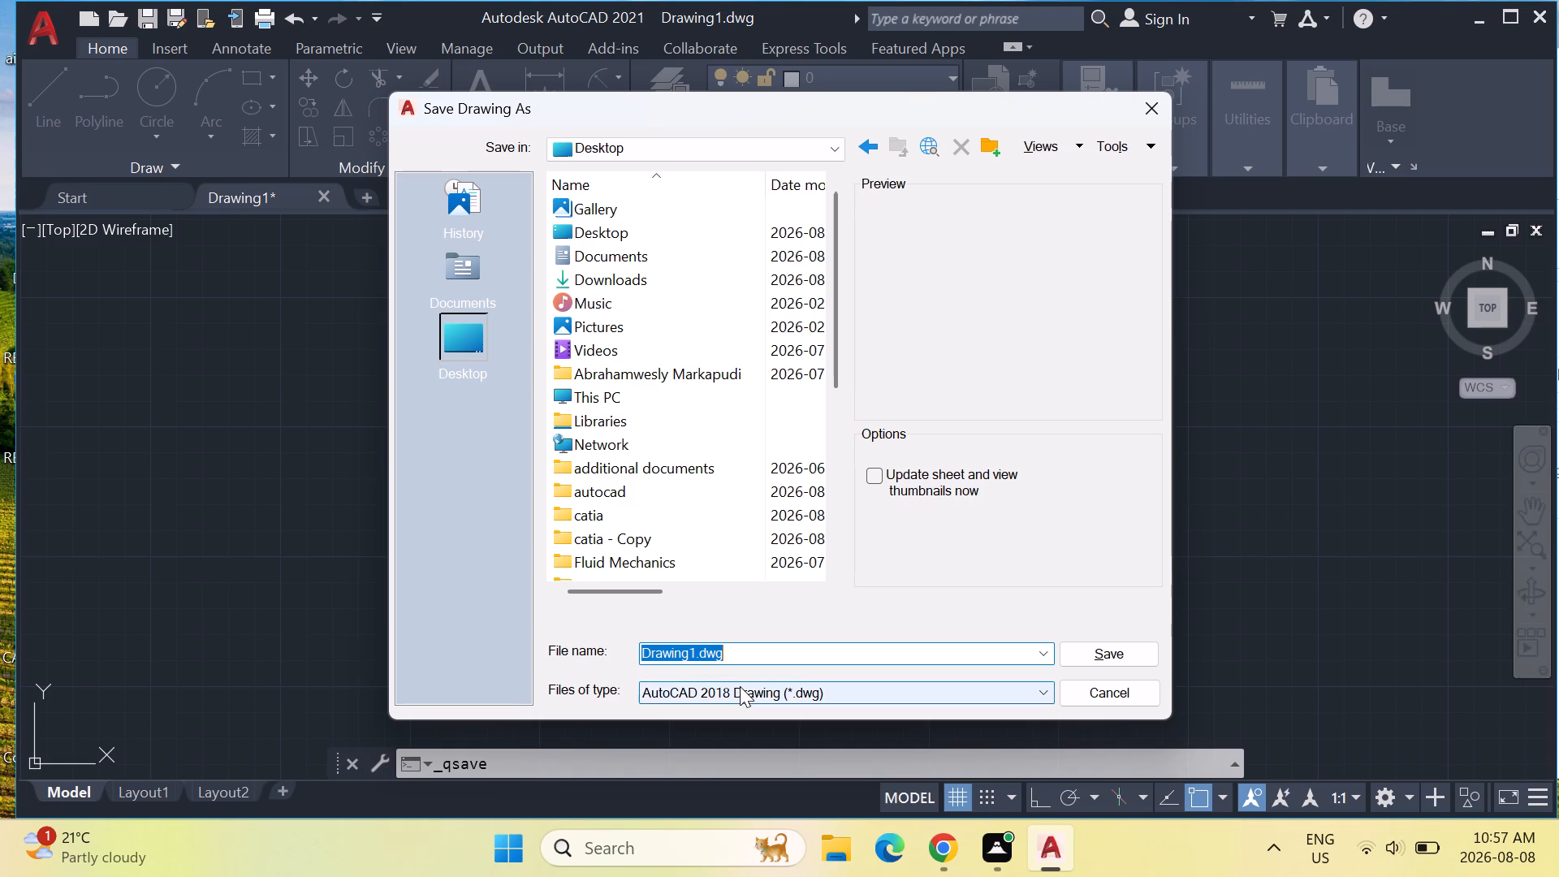
pyautogui.write('au')
pyautogui.write('g 8')
pyautogui.press('space')
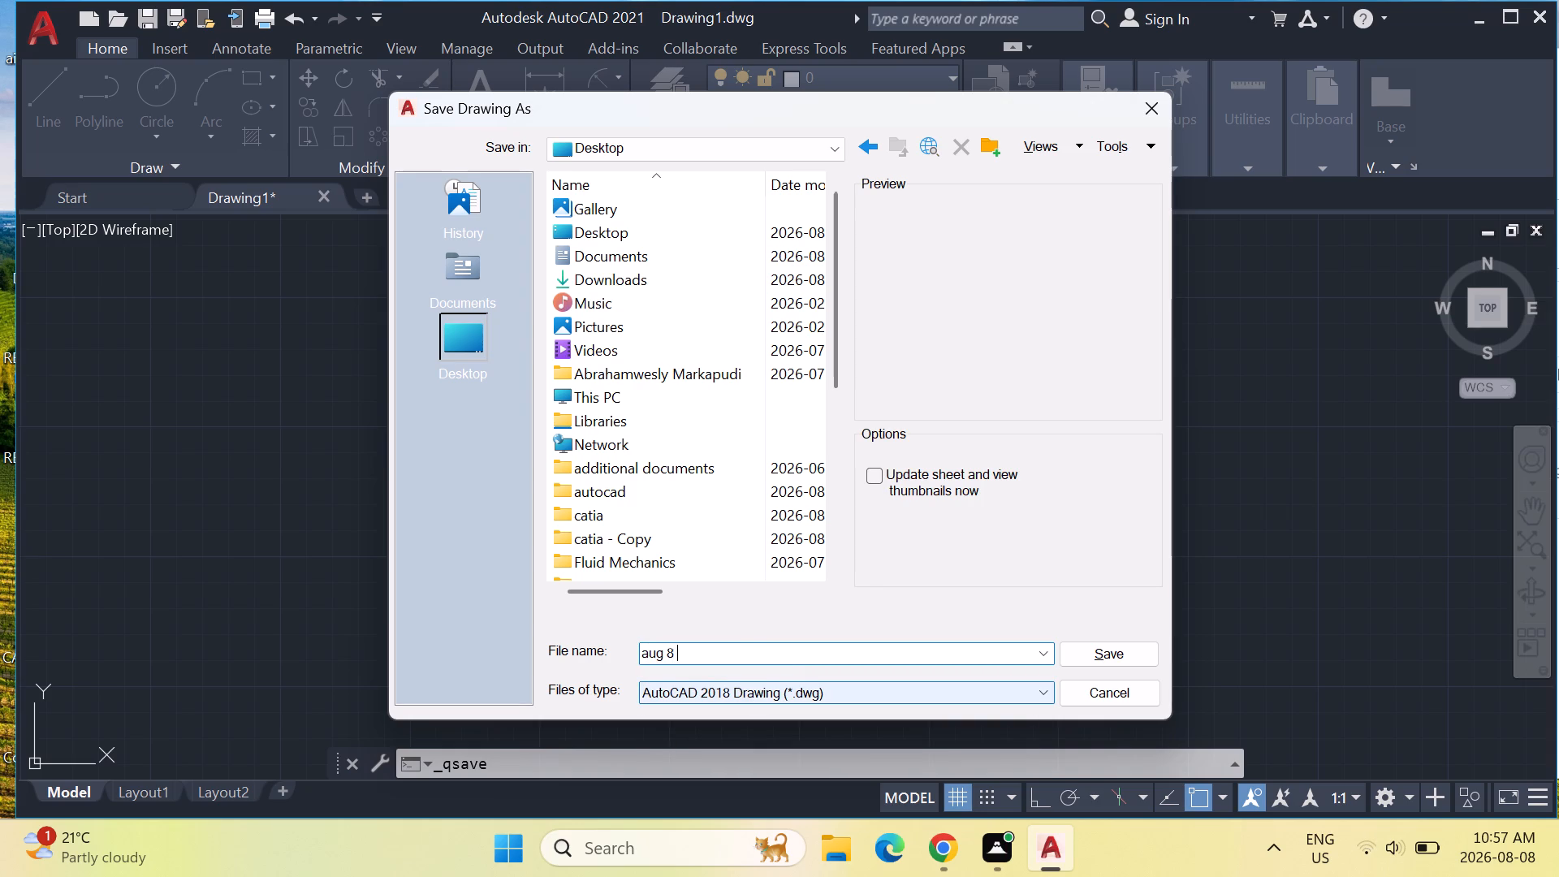
pyautogui.press('Return')
pyautogui.press('9')
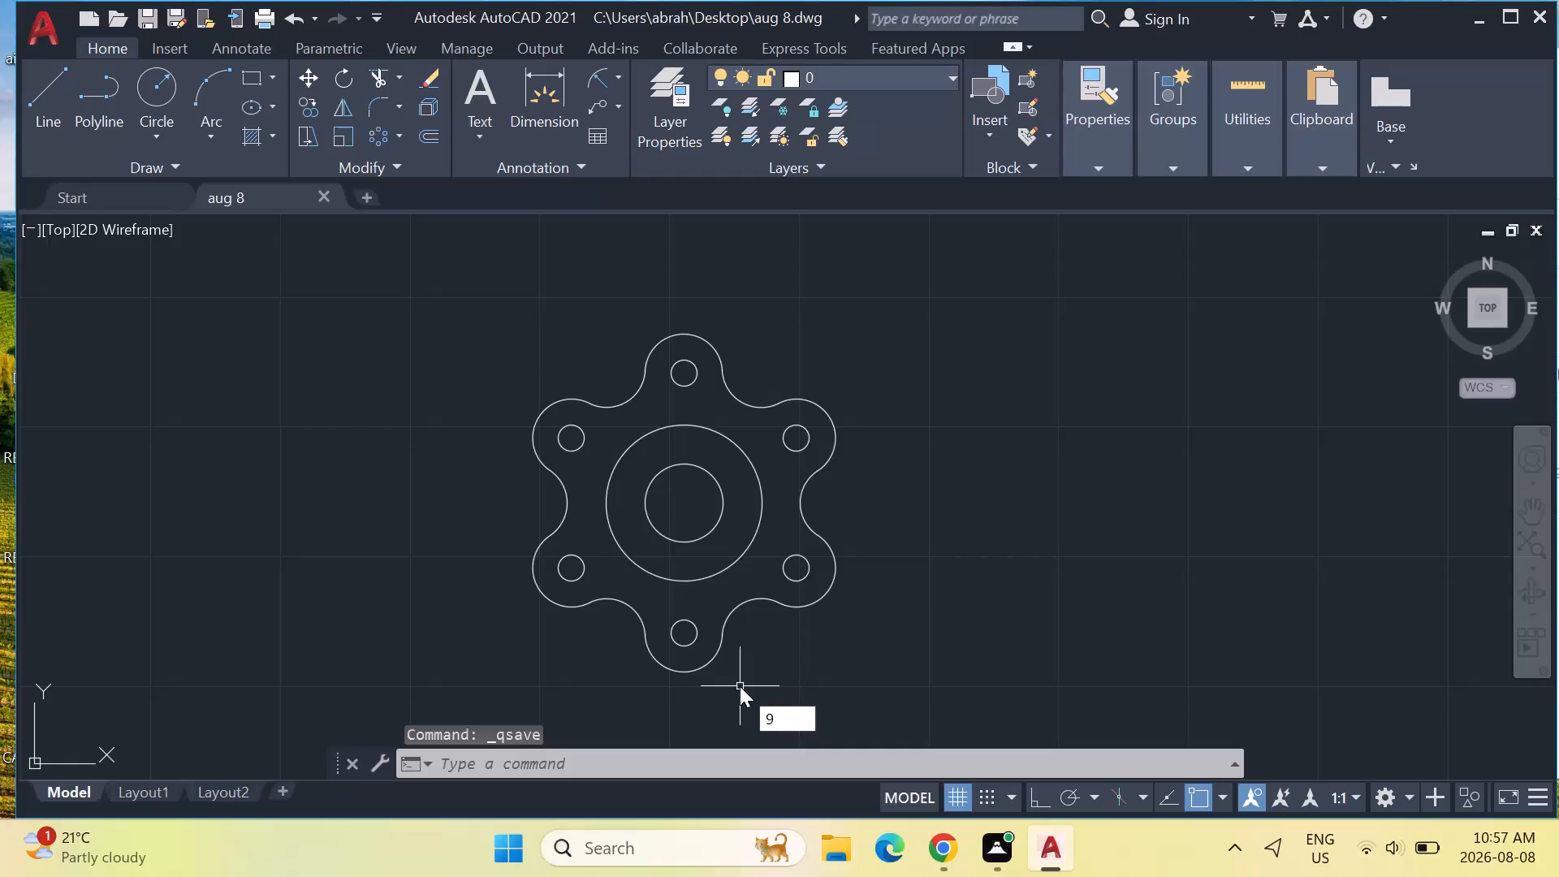
pyautogui.press('BackSpace')
# Save the current changes to the aug 8 drawing.
pyautogui.hotkey('ctrl', 's')
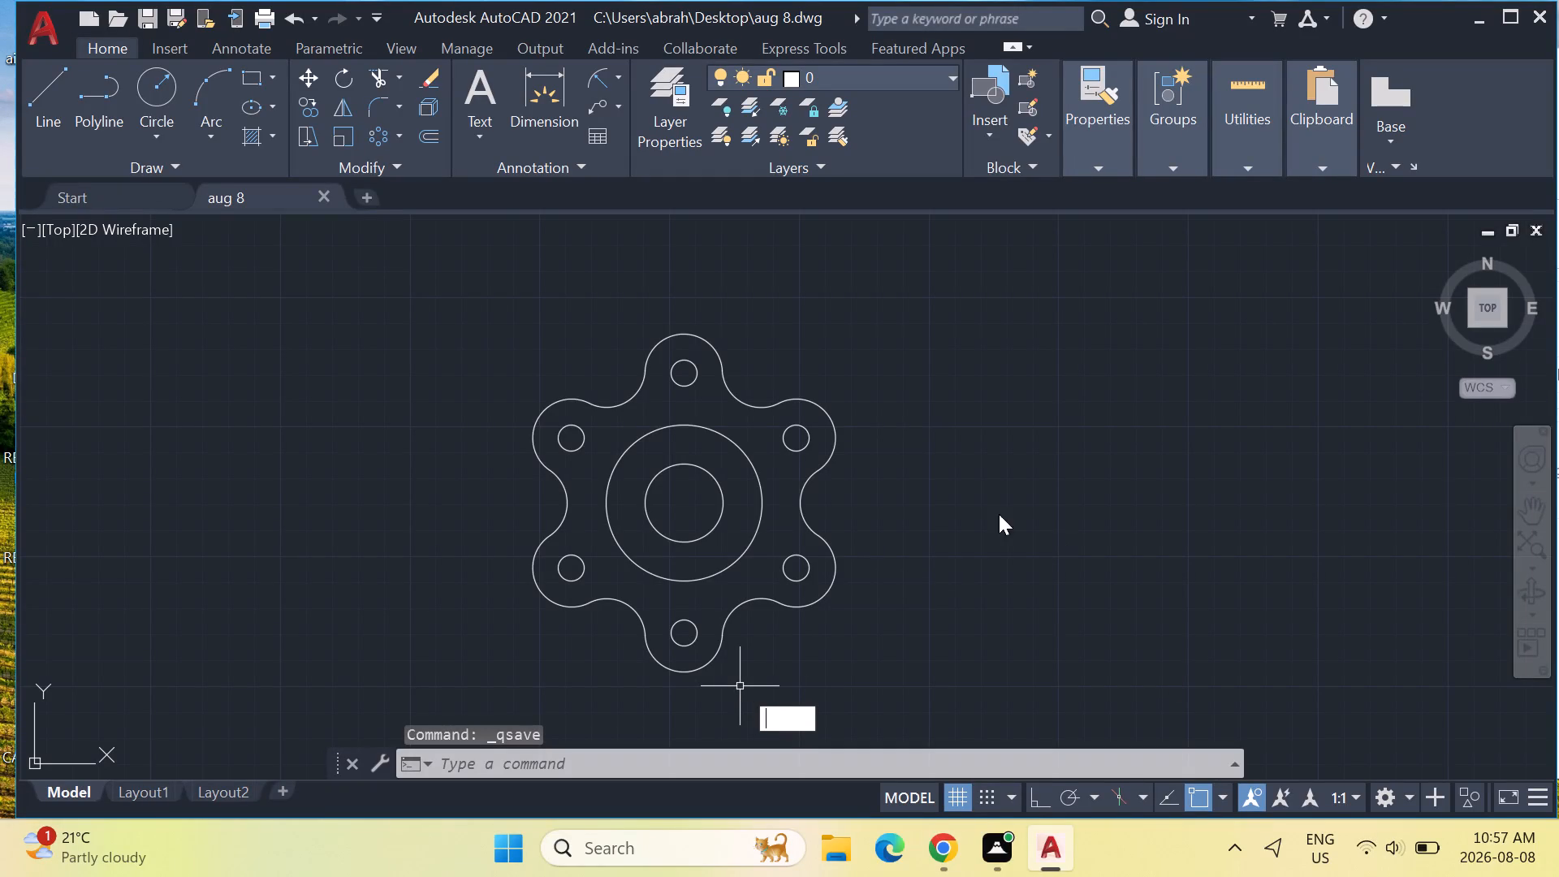
pyautogui.click(987, 514)
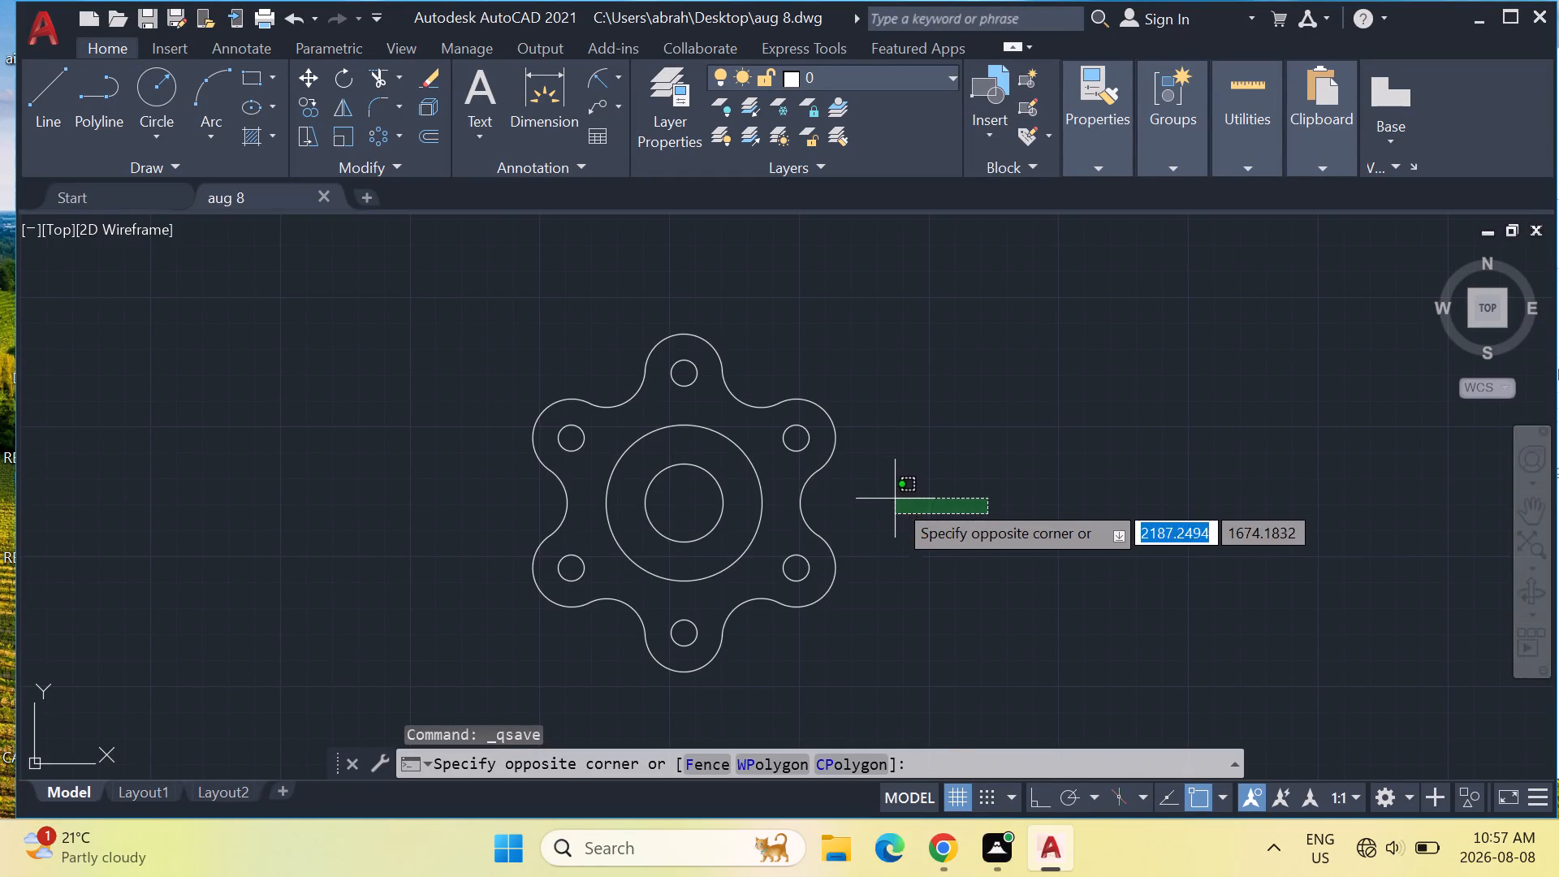
pyautogui.click(892, 512)
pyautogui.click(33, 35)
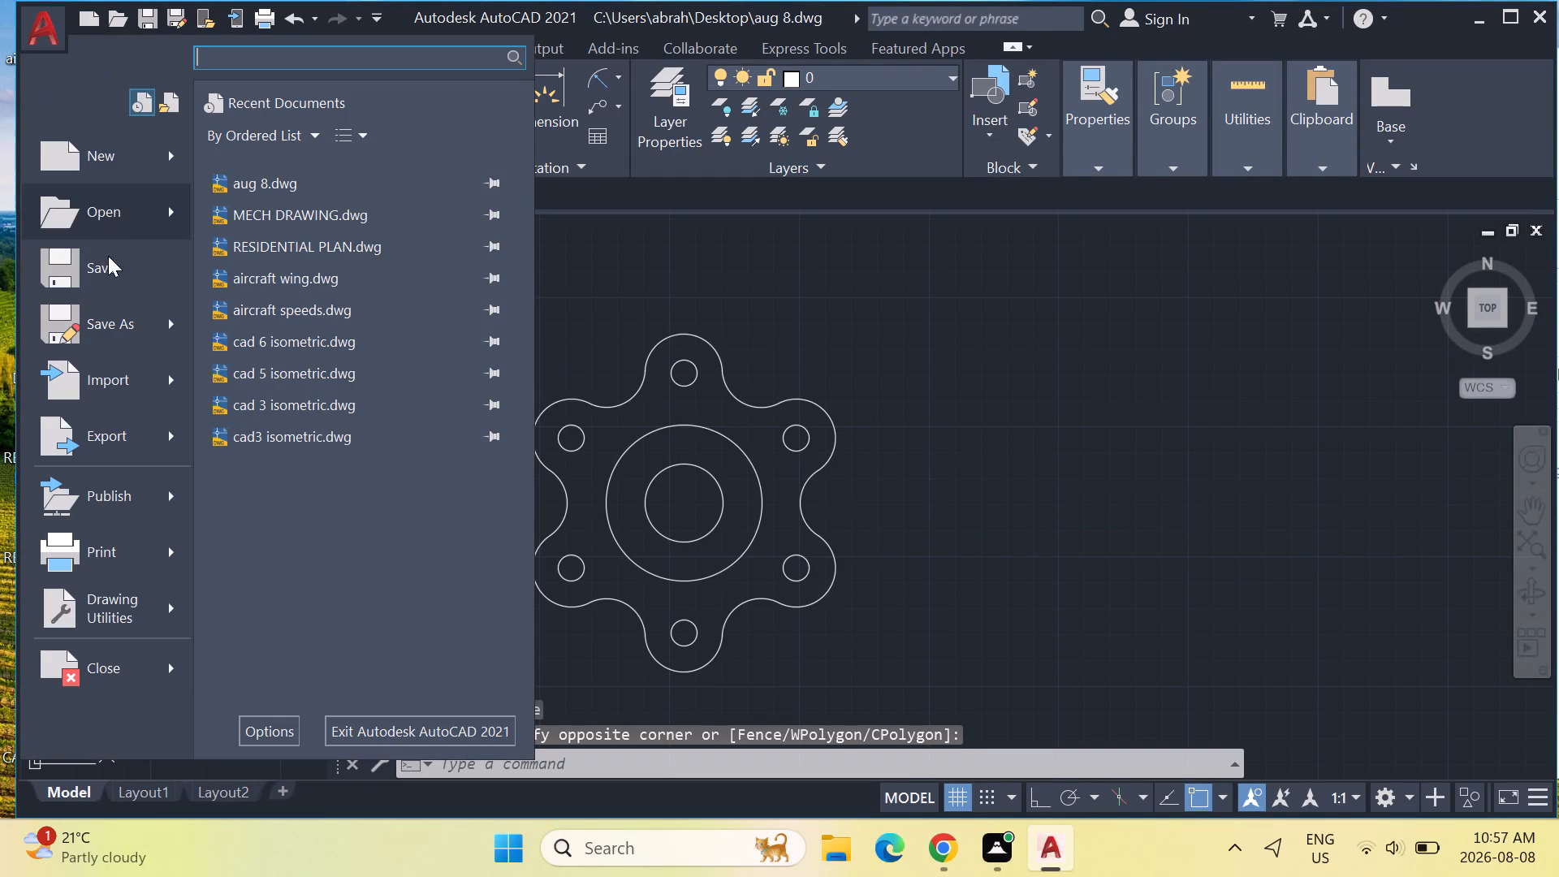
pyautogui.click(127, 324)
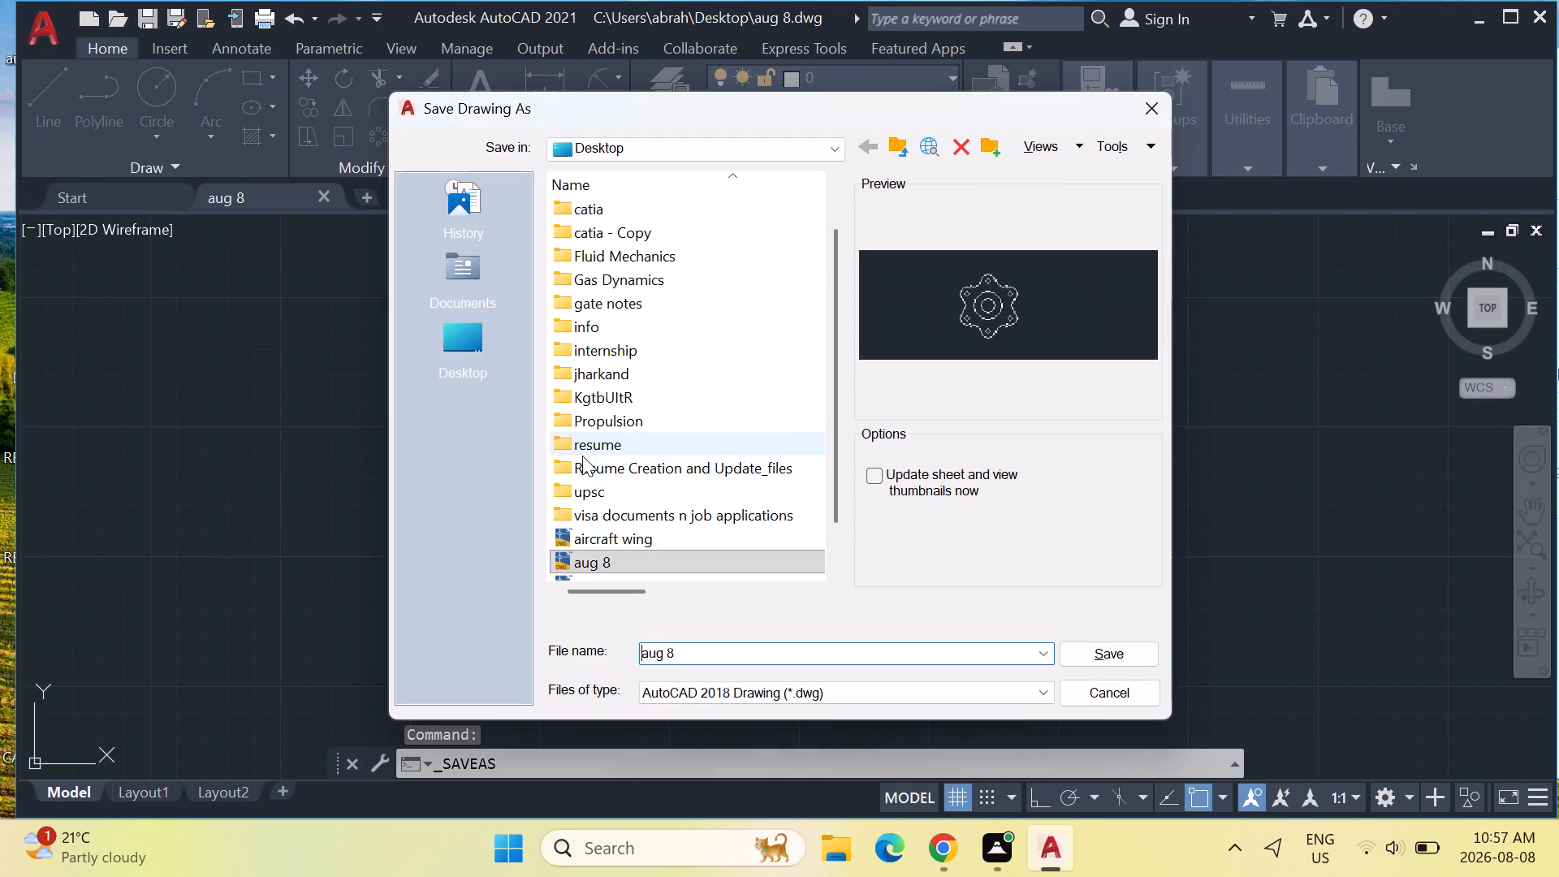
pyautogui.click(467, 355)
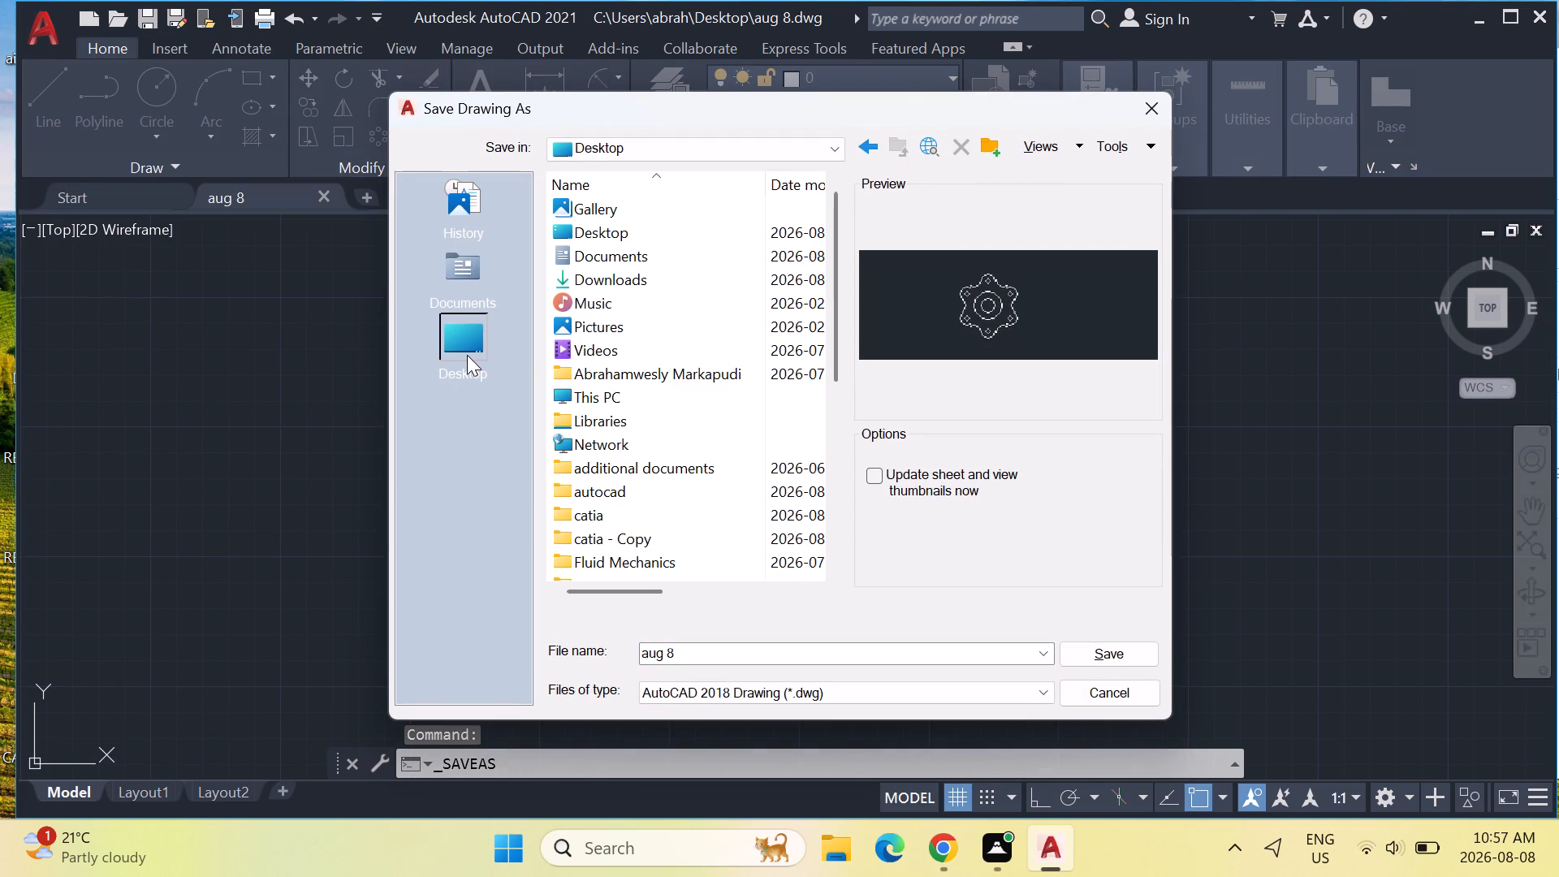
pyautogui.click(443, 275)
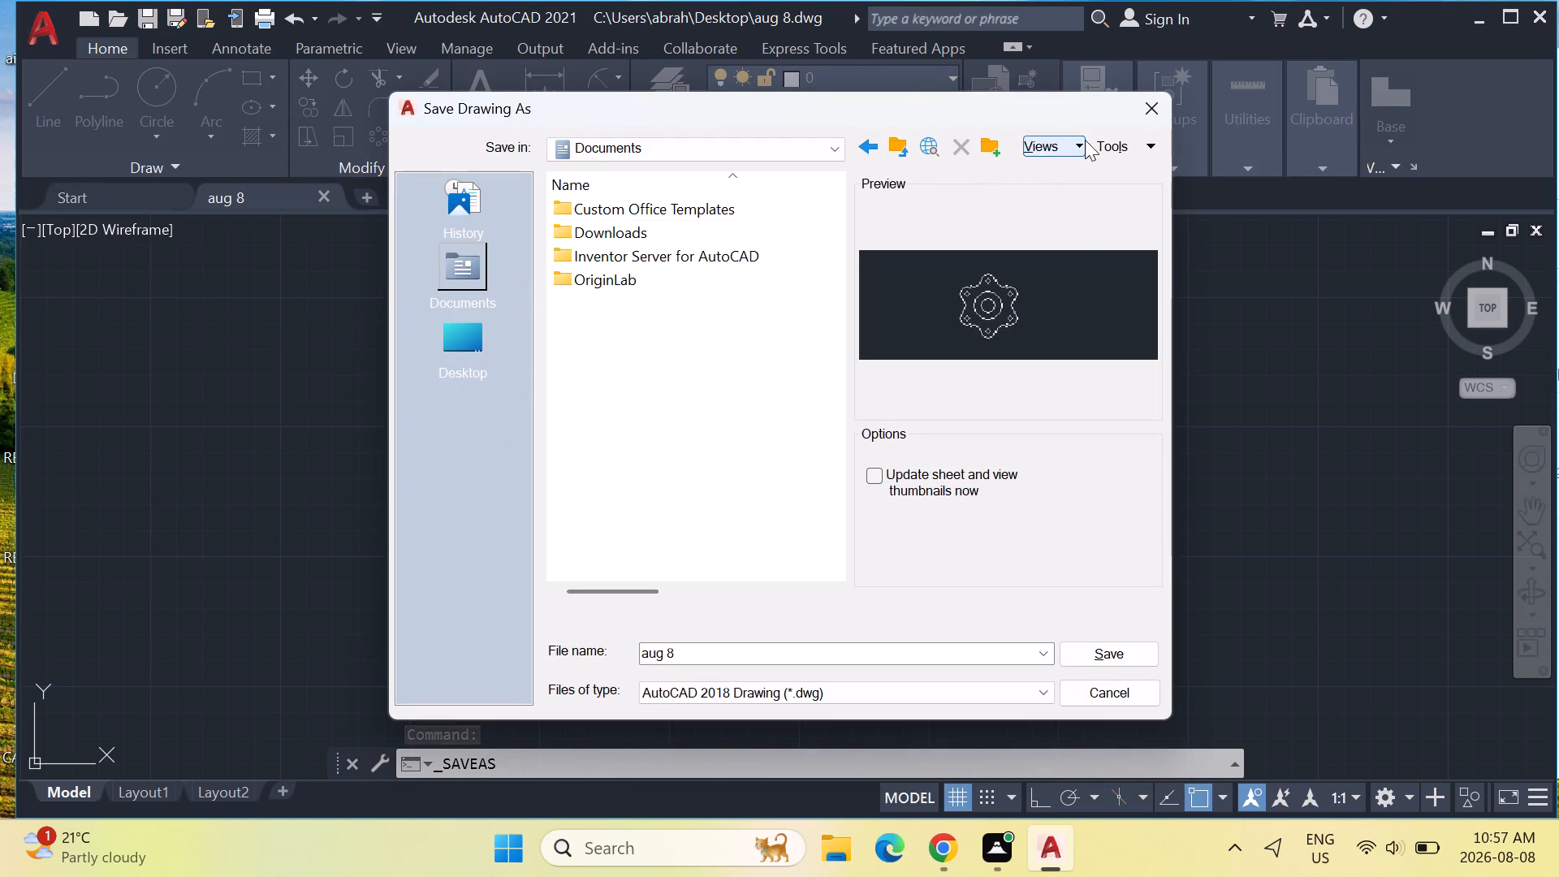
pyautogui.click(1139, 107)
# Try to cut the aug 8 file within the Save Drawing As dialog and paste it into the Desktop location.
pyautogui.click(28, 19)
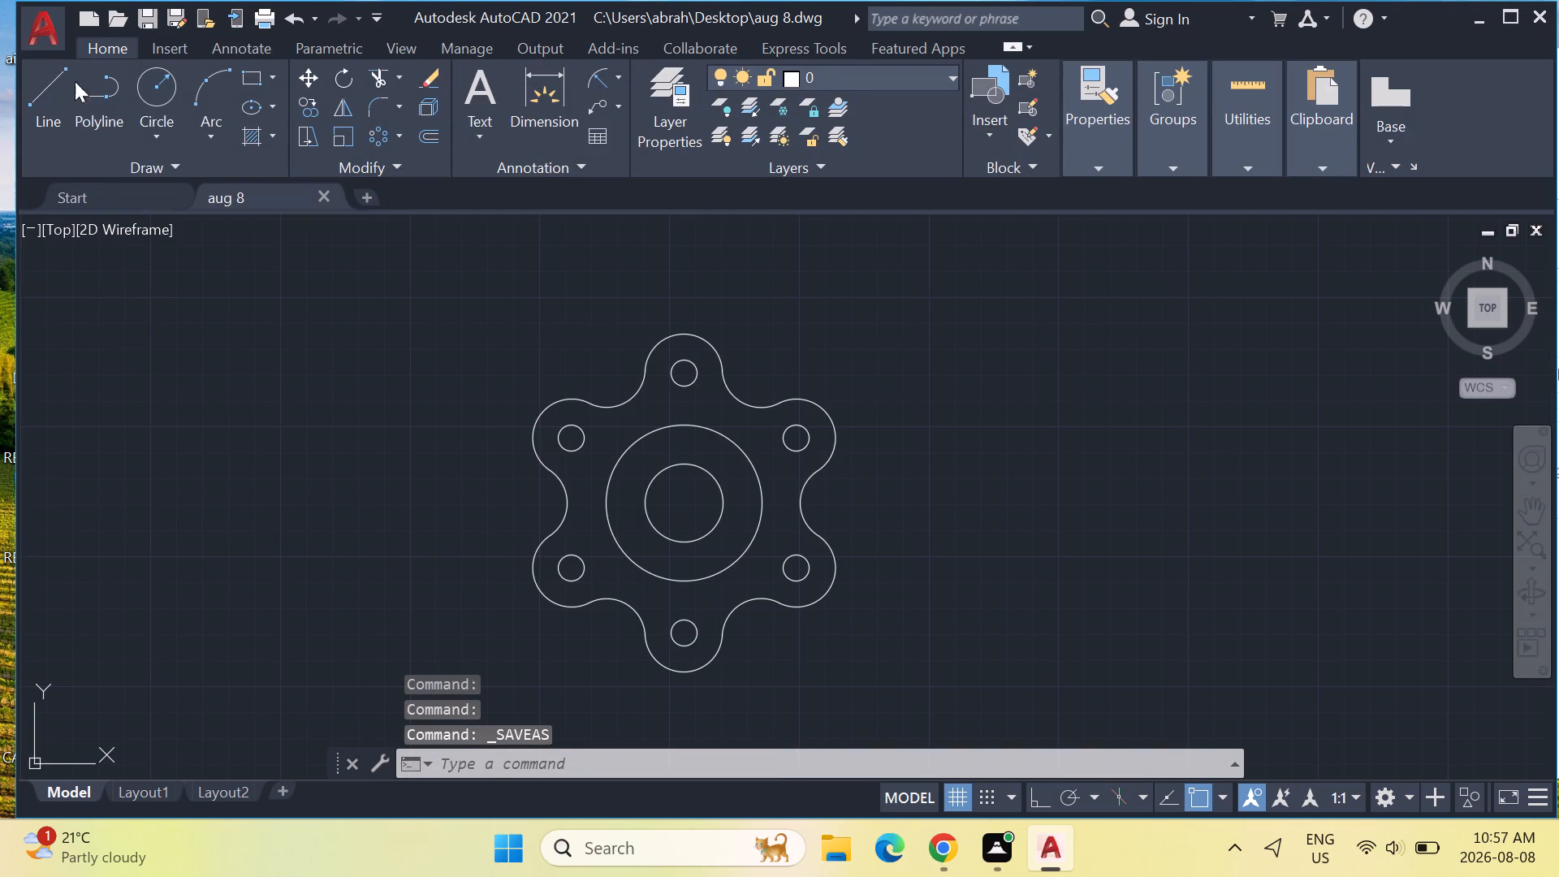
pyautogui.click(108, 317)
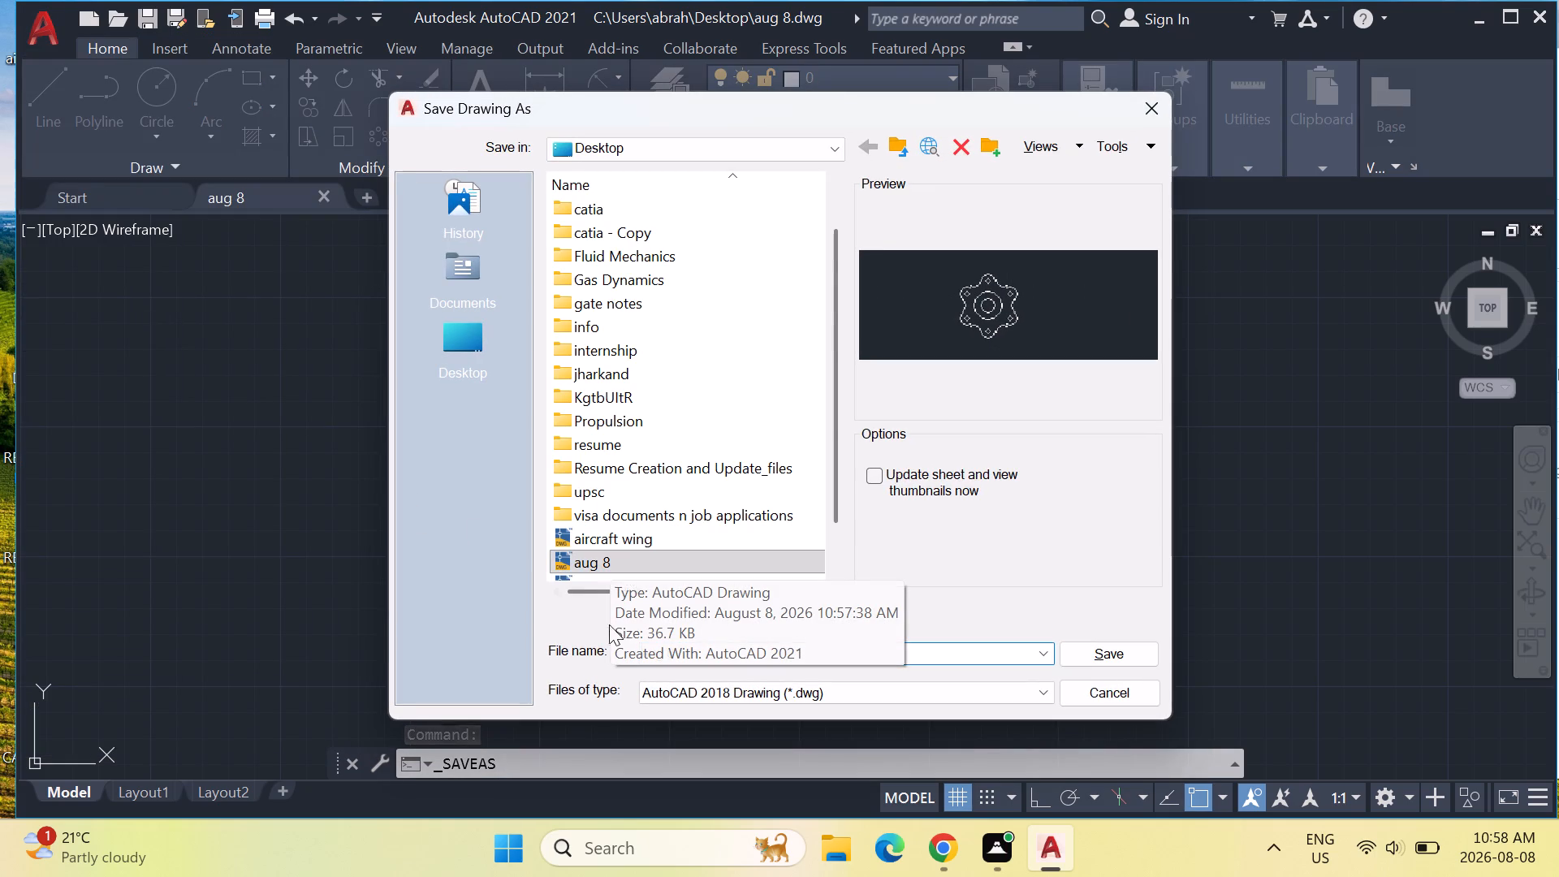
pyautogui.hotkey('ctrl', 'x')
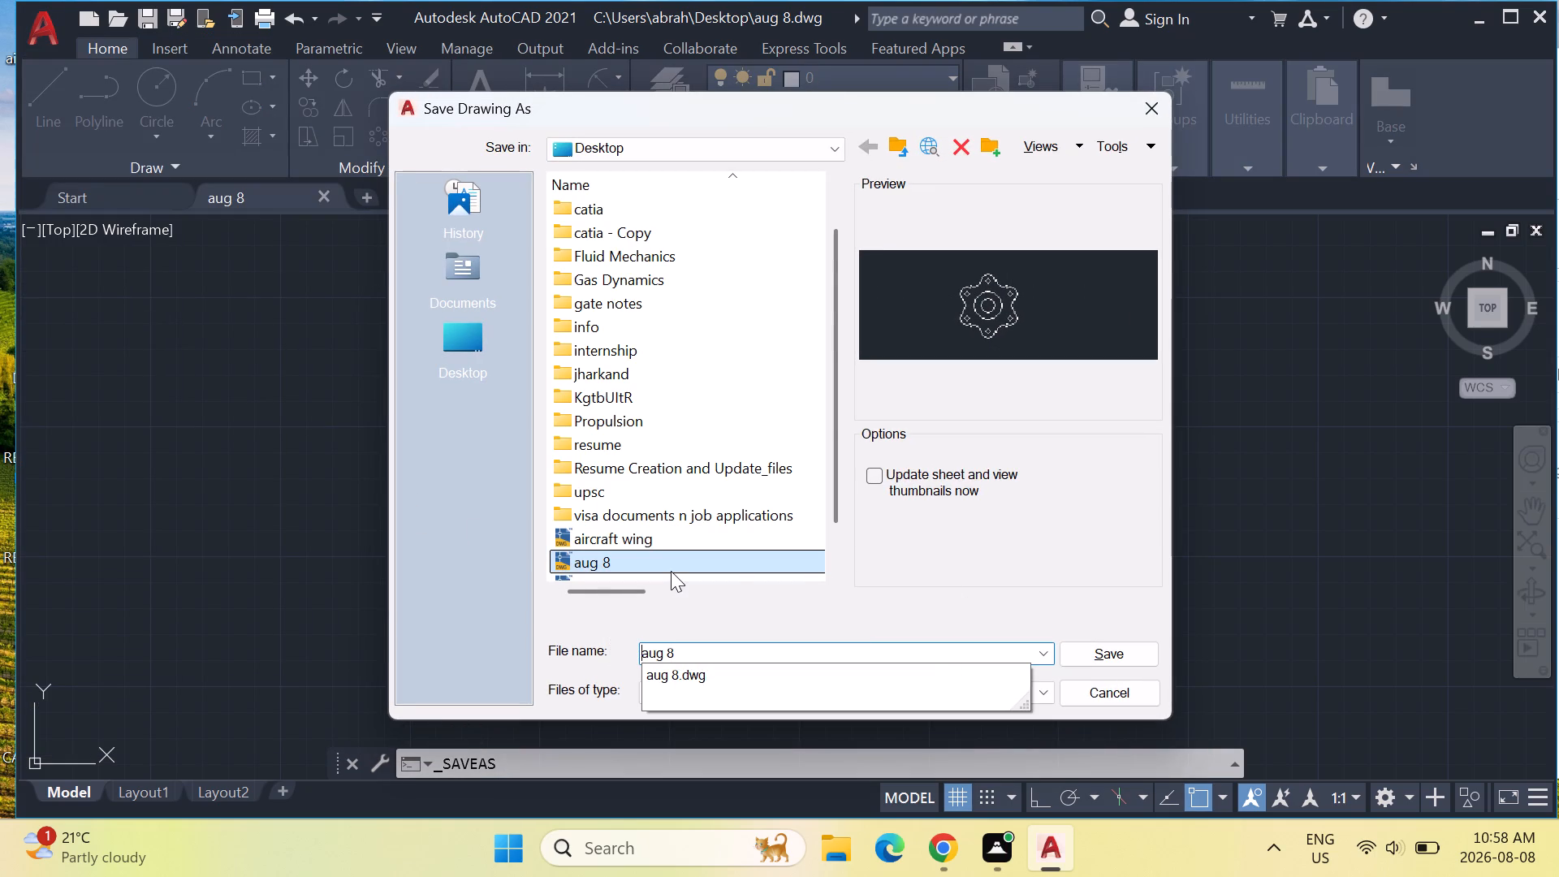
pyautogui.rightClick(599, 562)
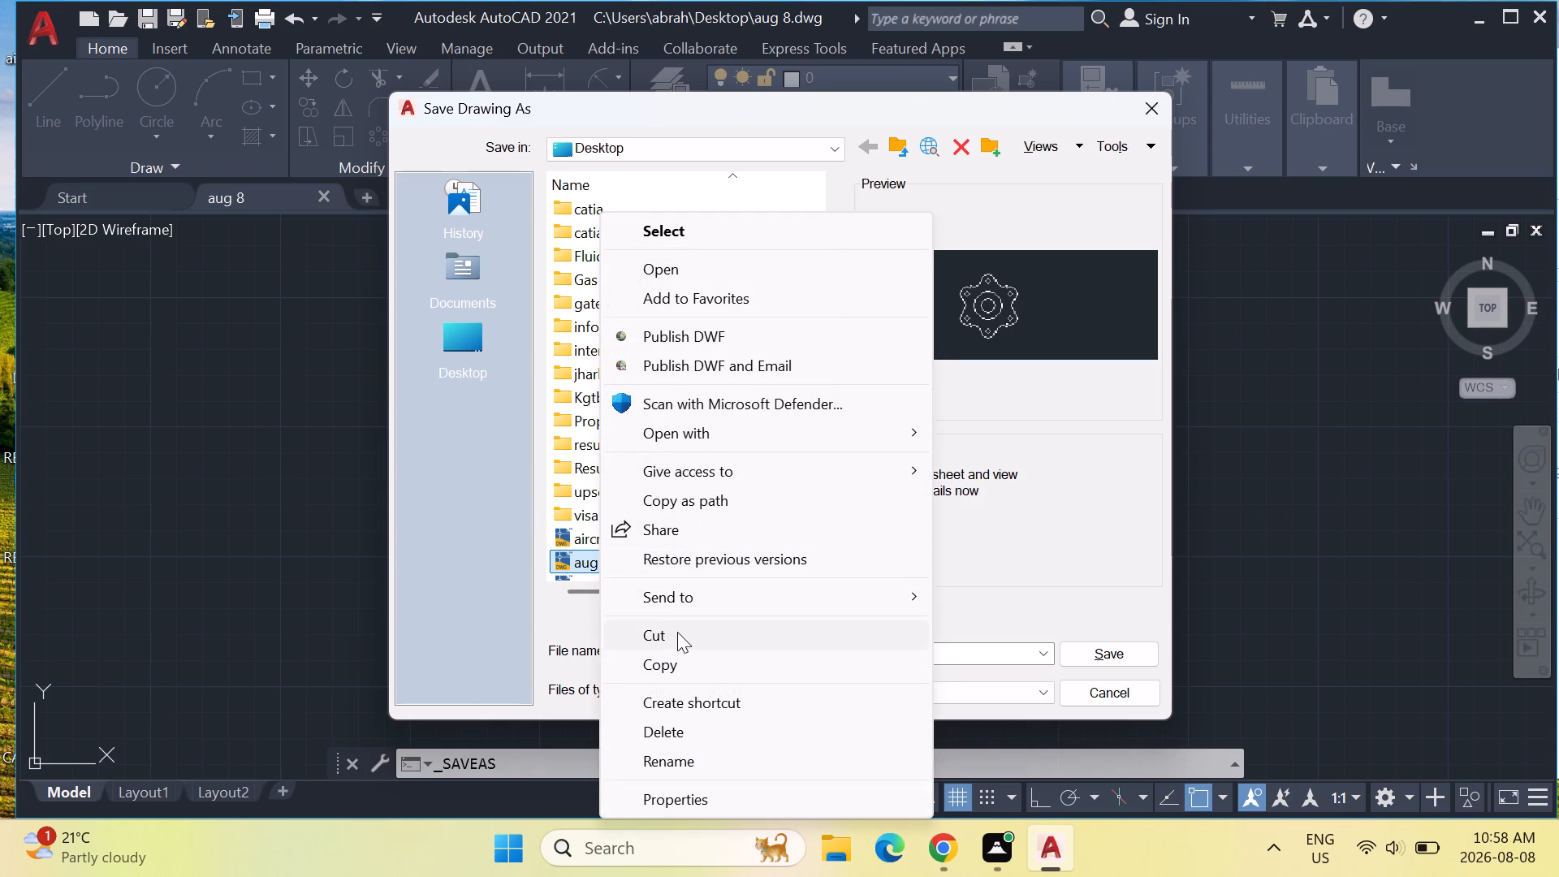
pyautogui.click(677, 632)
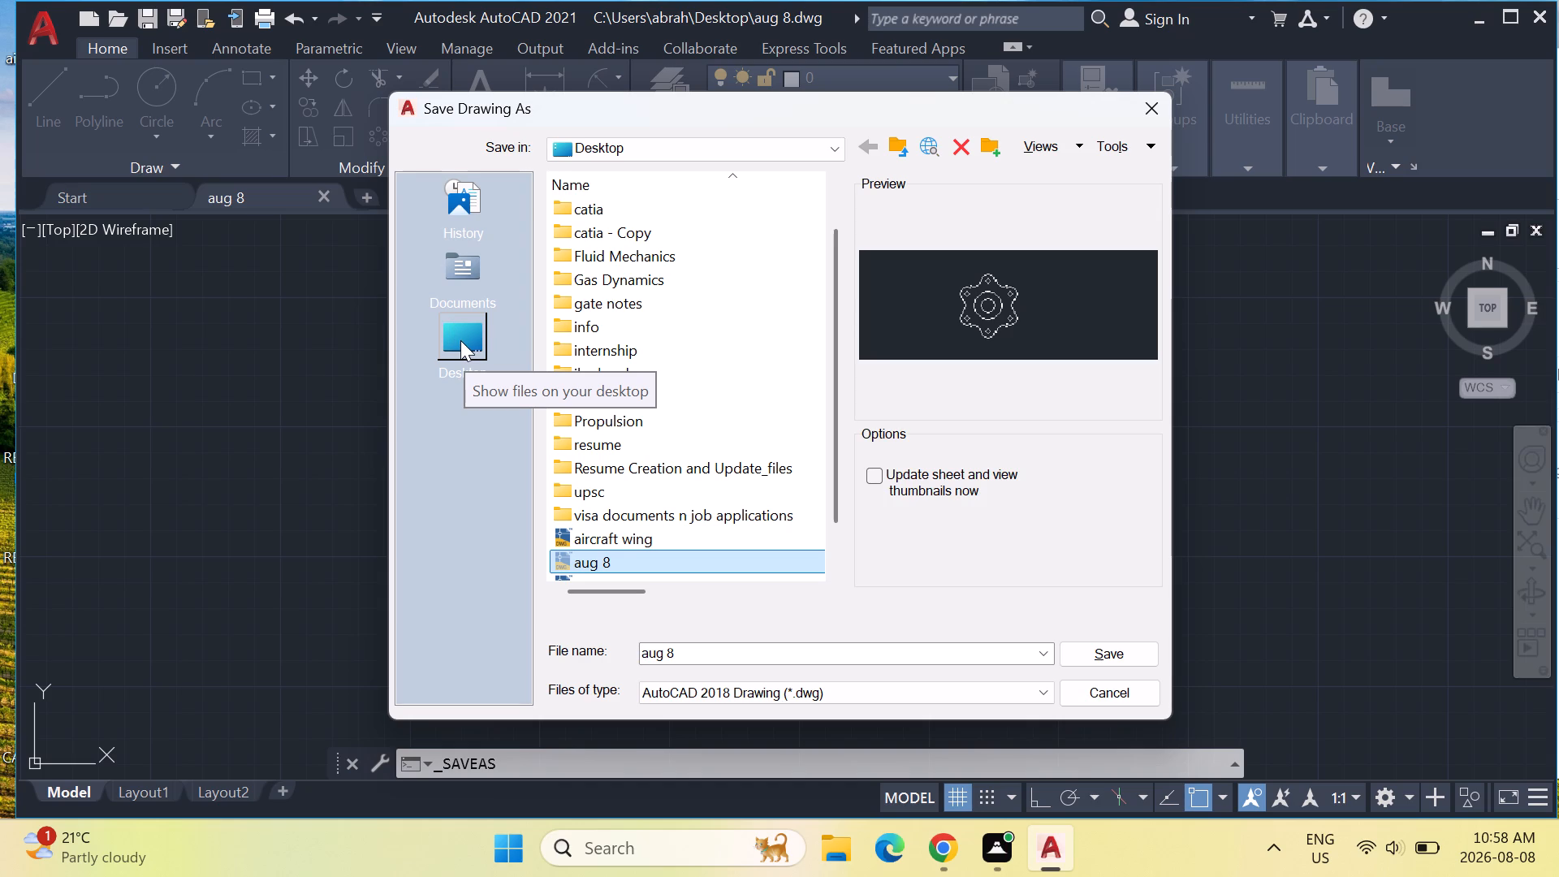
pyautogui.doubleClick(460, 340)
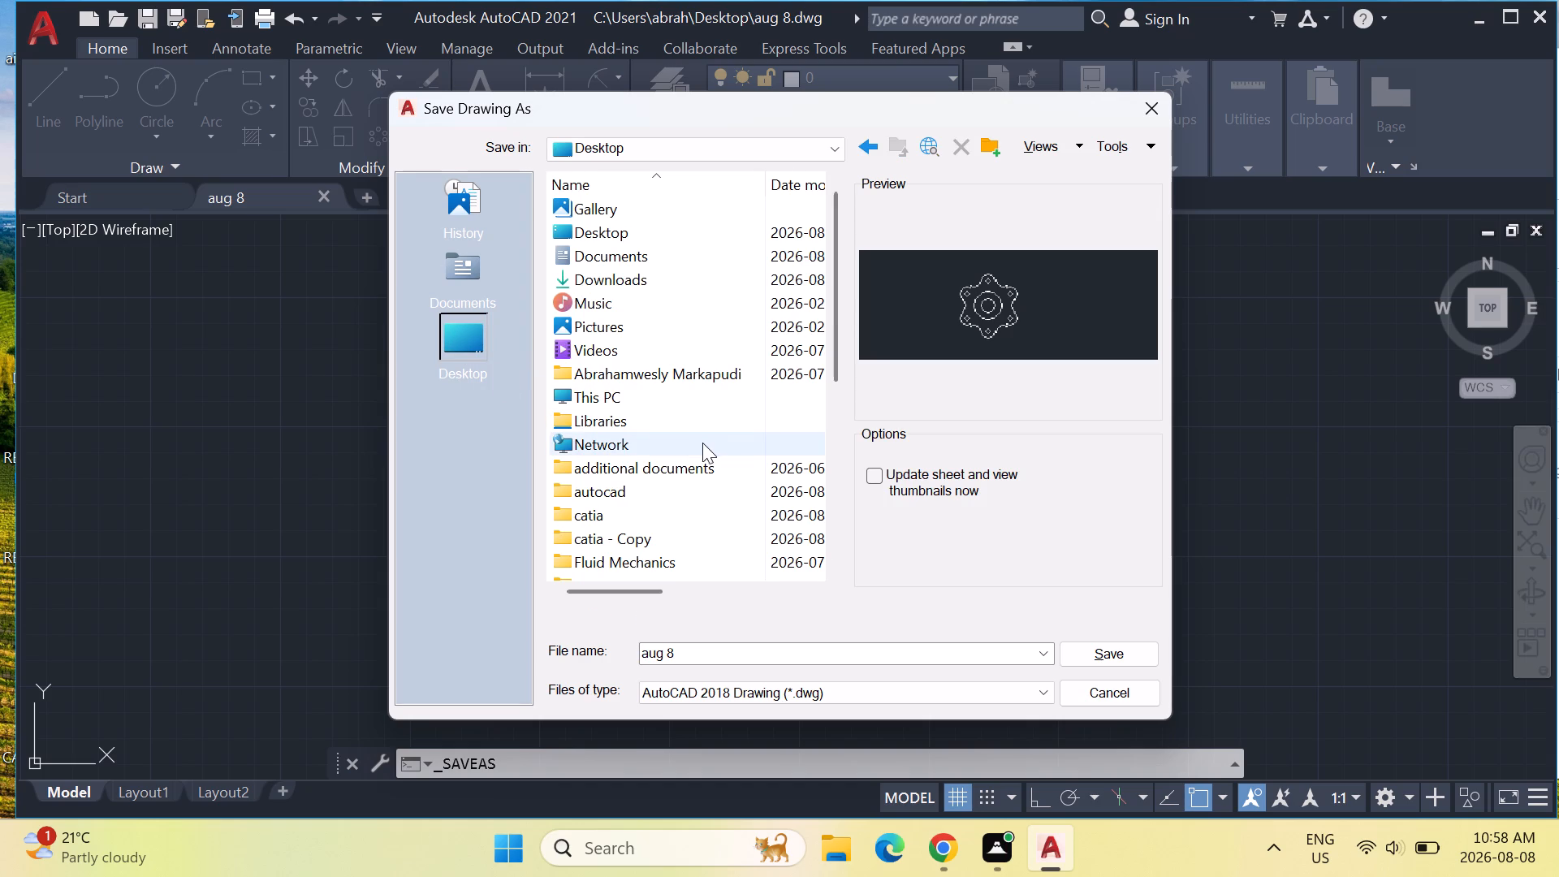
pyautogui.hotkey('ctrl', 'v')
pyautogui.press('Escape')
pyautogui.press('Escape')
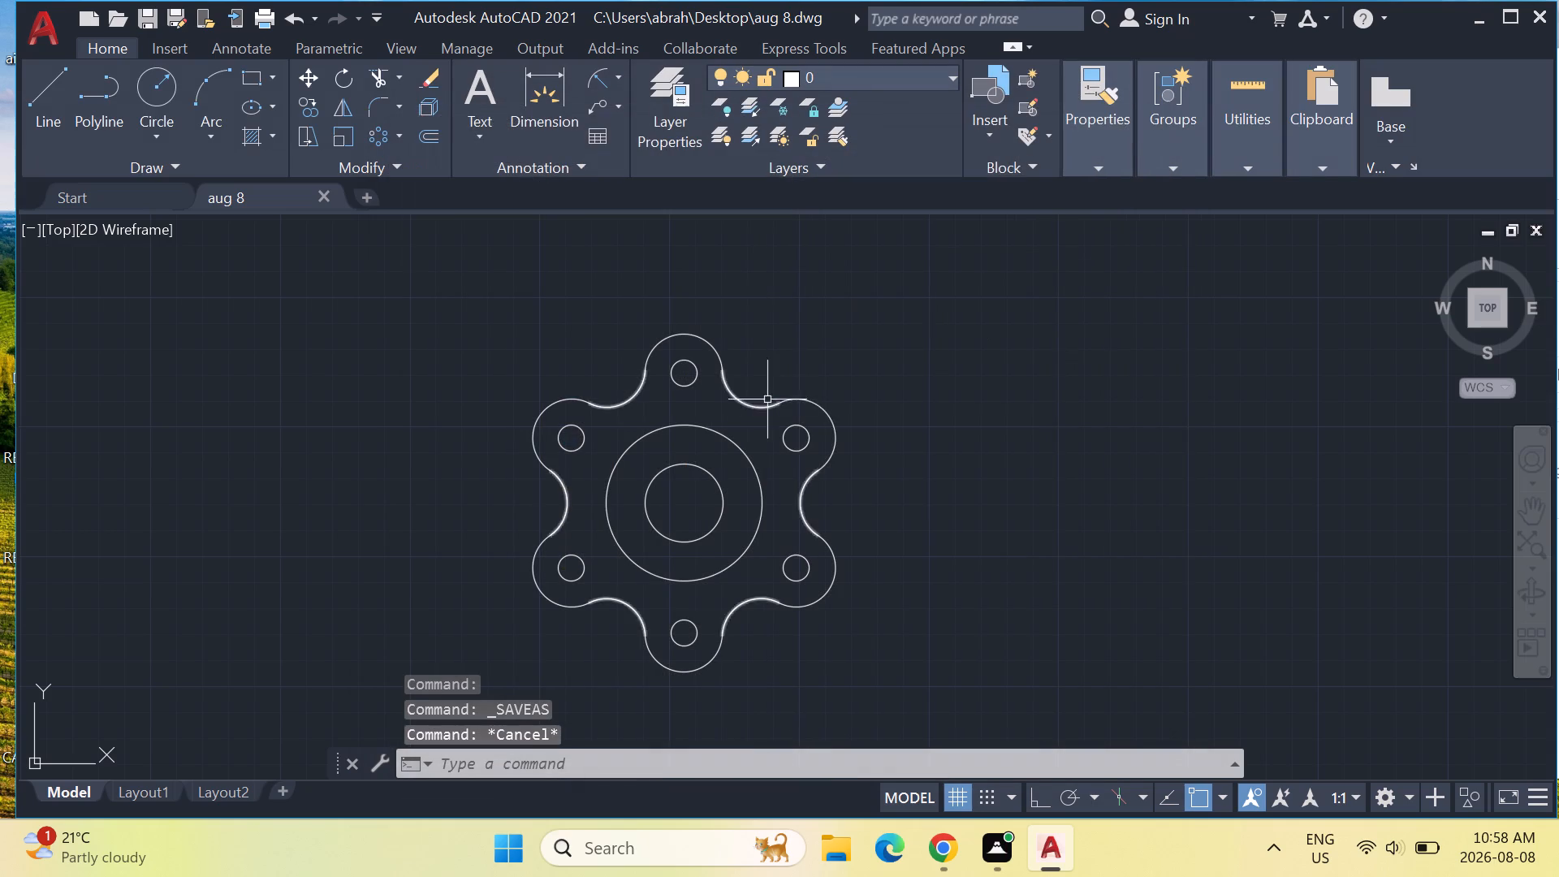
# Minimize the AutoCAD window.
pyautogui.click(1466, 26)
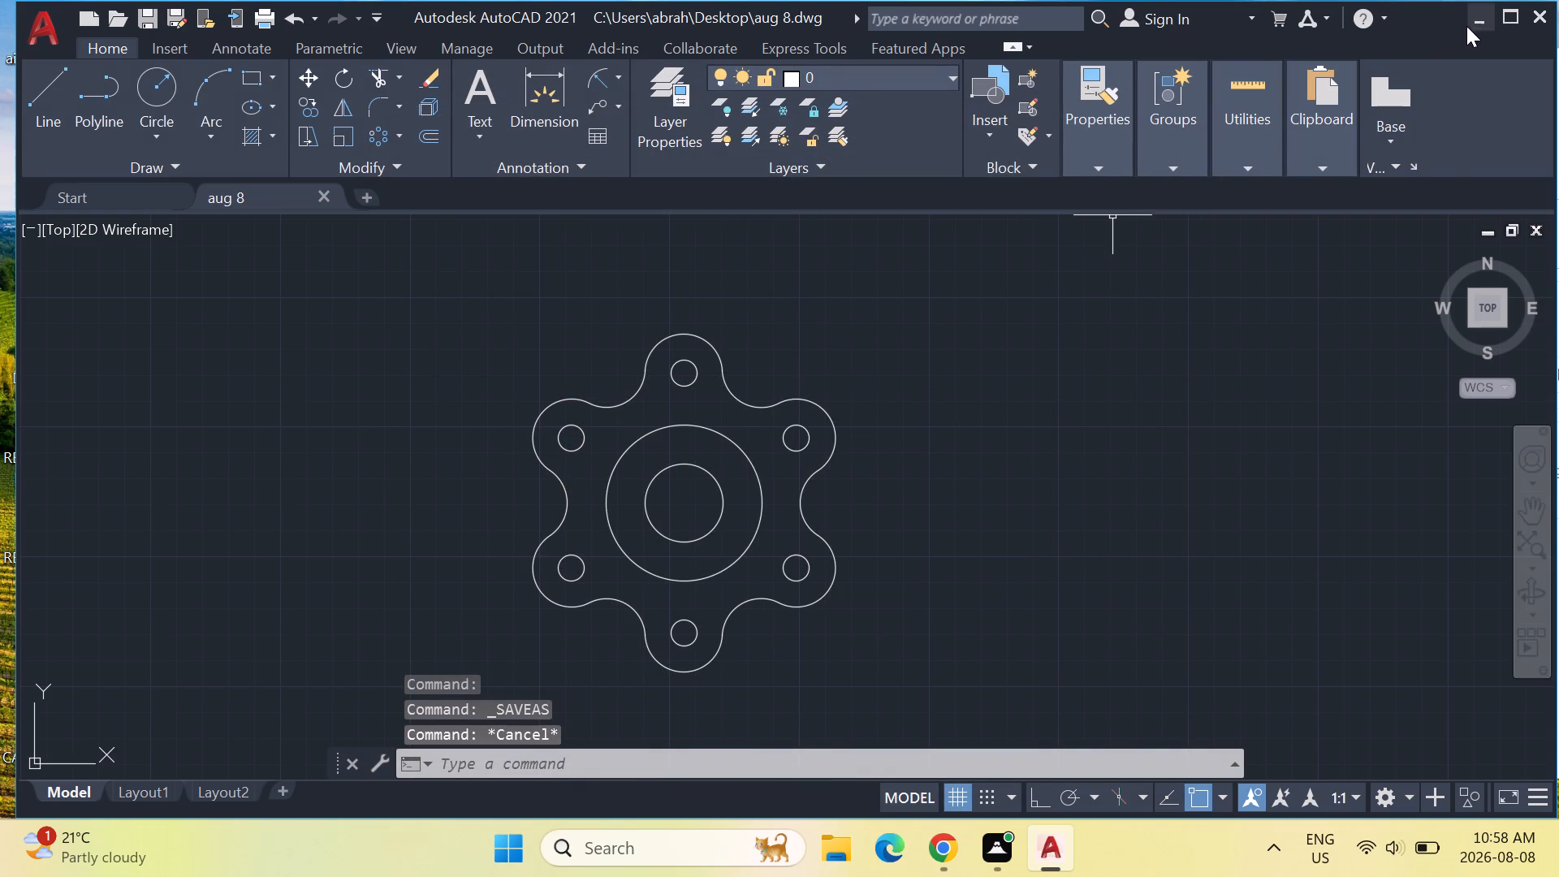
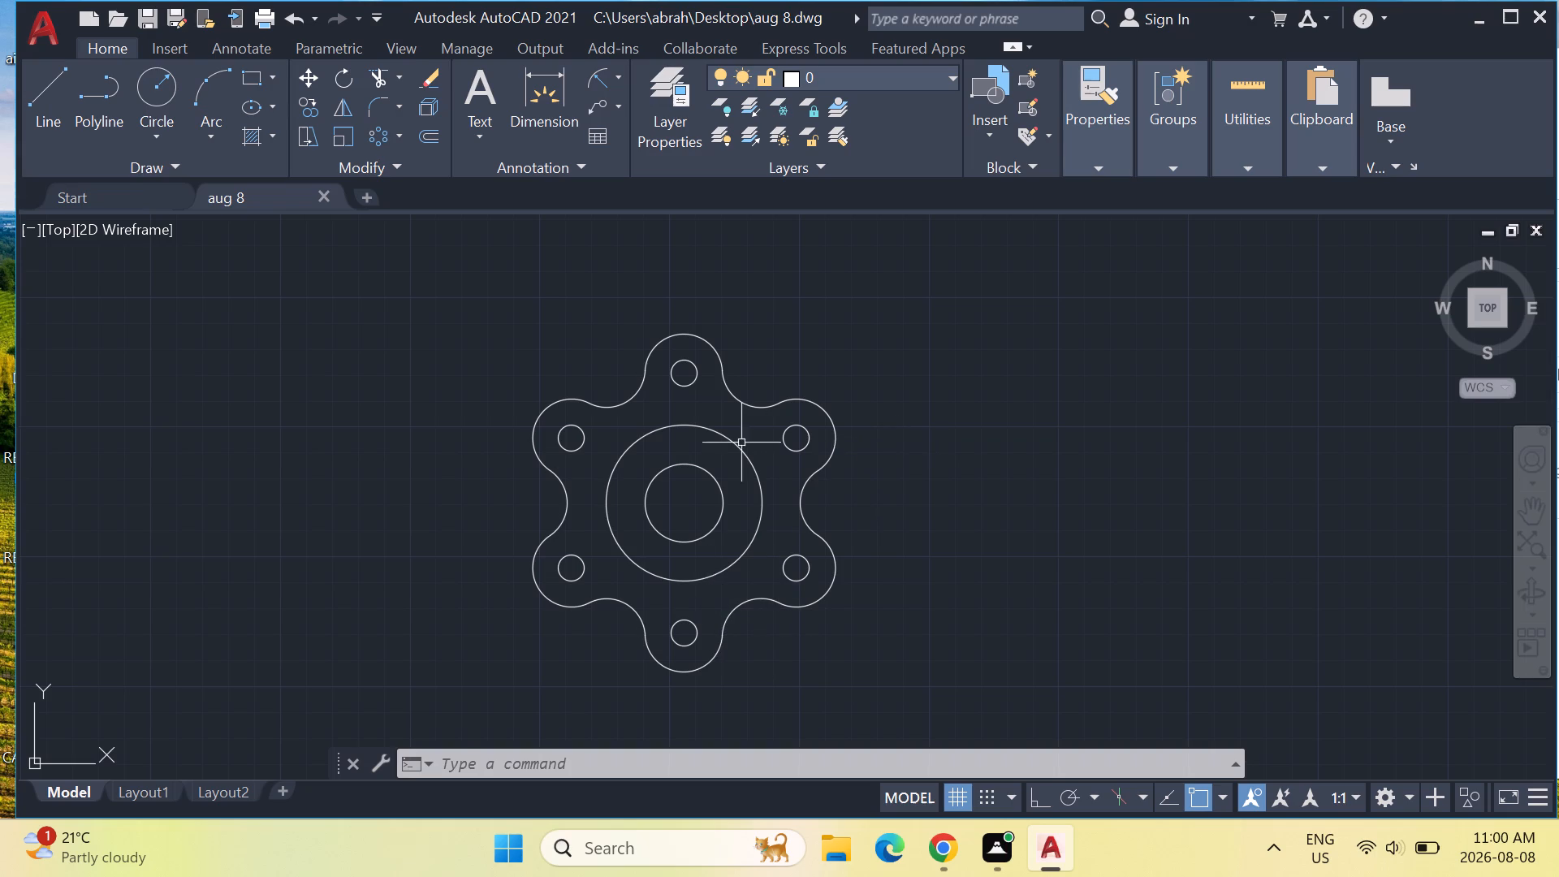
# Examine the finished drawing's concentric circles and the surrounding six-lobe outline with its holes up close.
pyautogui.scroll(3, 737, 443)
pyautogui.moveTo(720, 476); pyautogui.dragTo(814, 385, button='middle')
pyautogui.scroll(1, 814, 385)
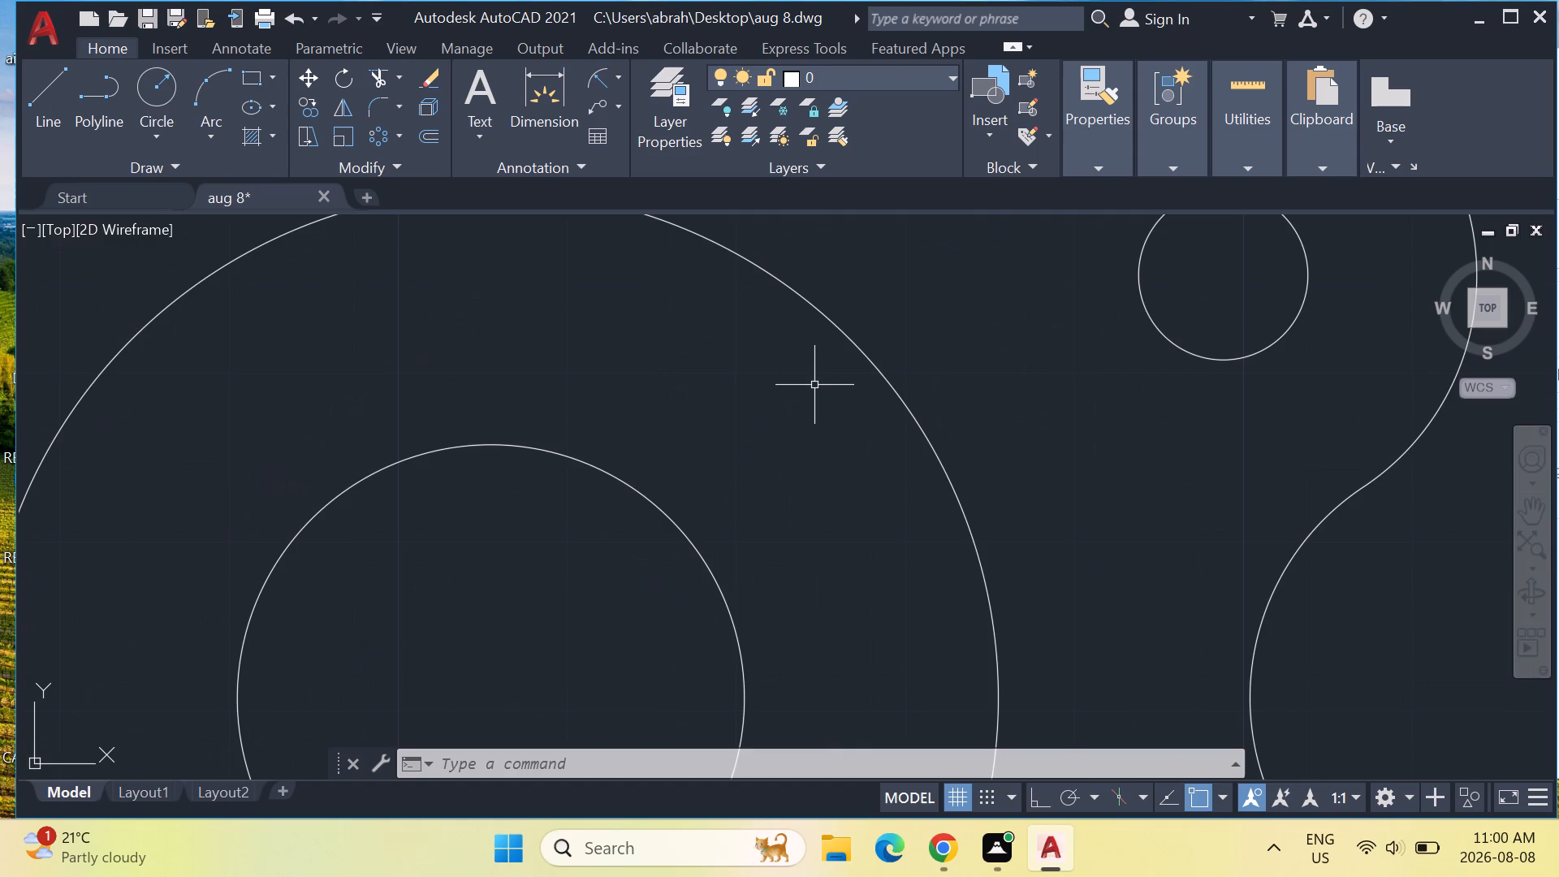
pyautogui.scroll(-1, 814, 385)
pyautogui.moveTo(776, 504); pyautogui.dragTo(840, 448, button='middle')
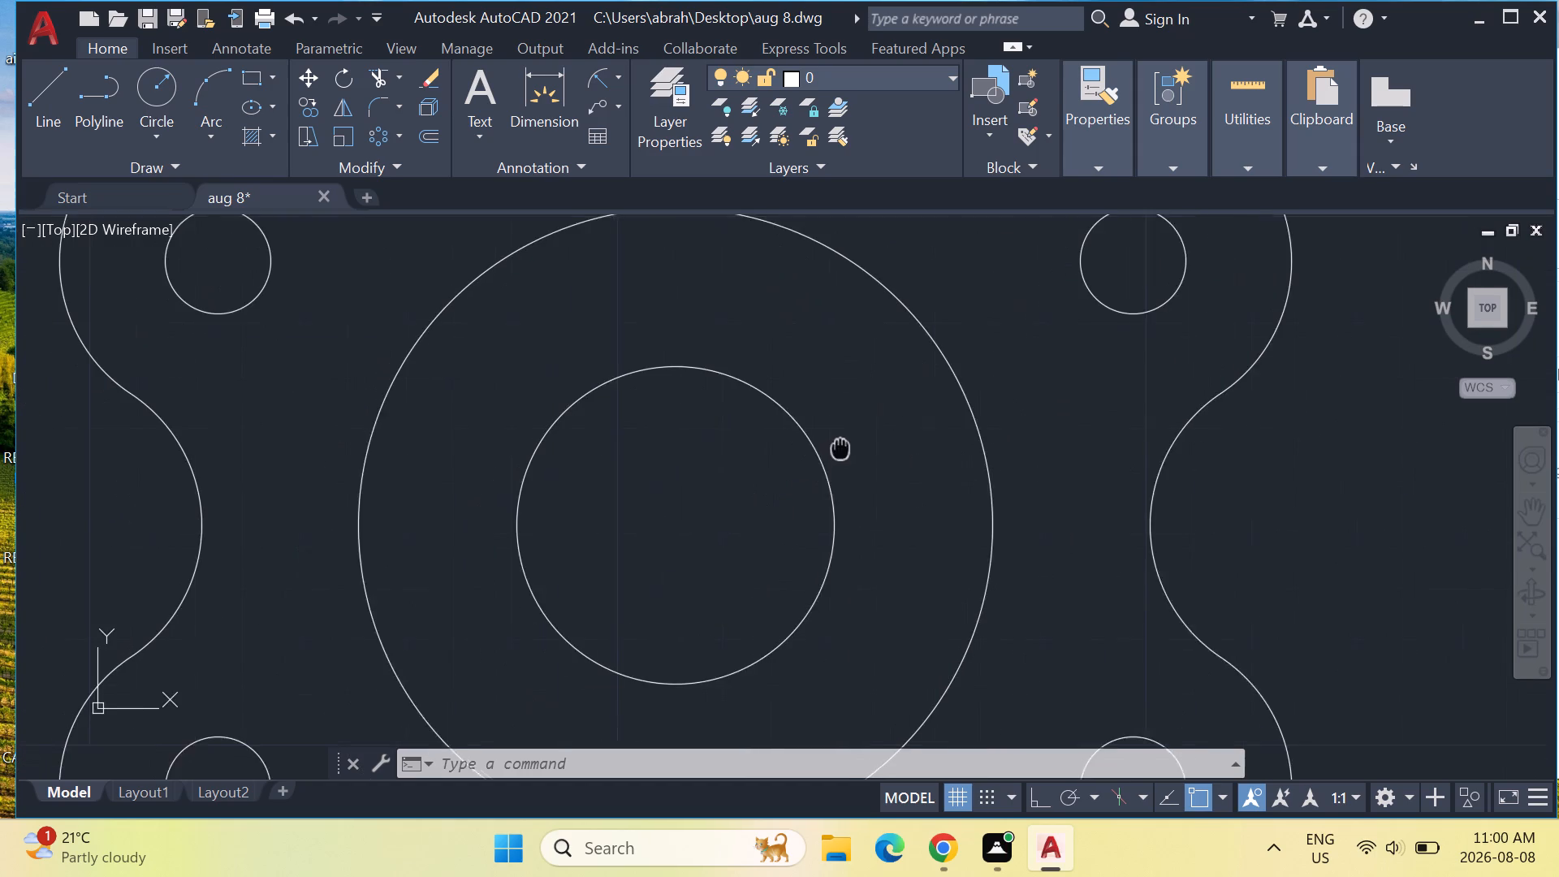
pyautogui.moveTo(840, 448); pyautogui.dragTo(857, 430, button='middle')
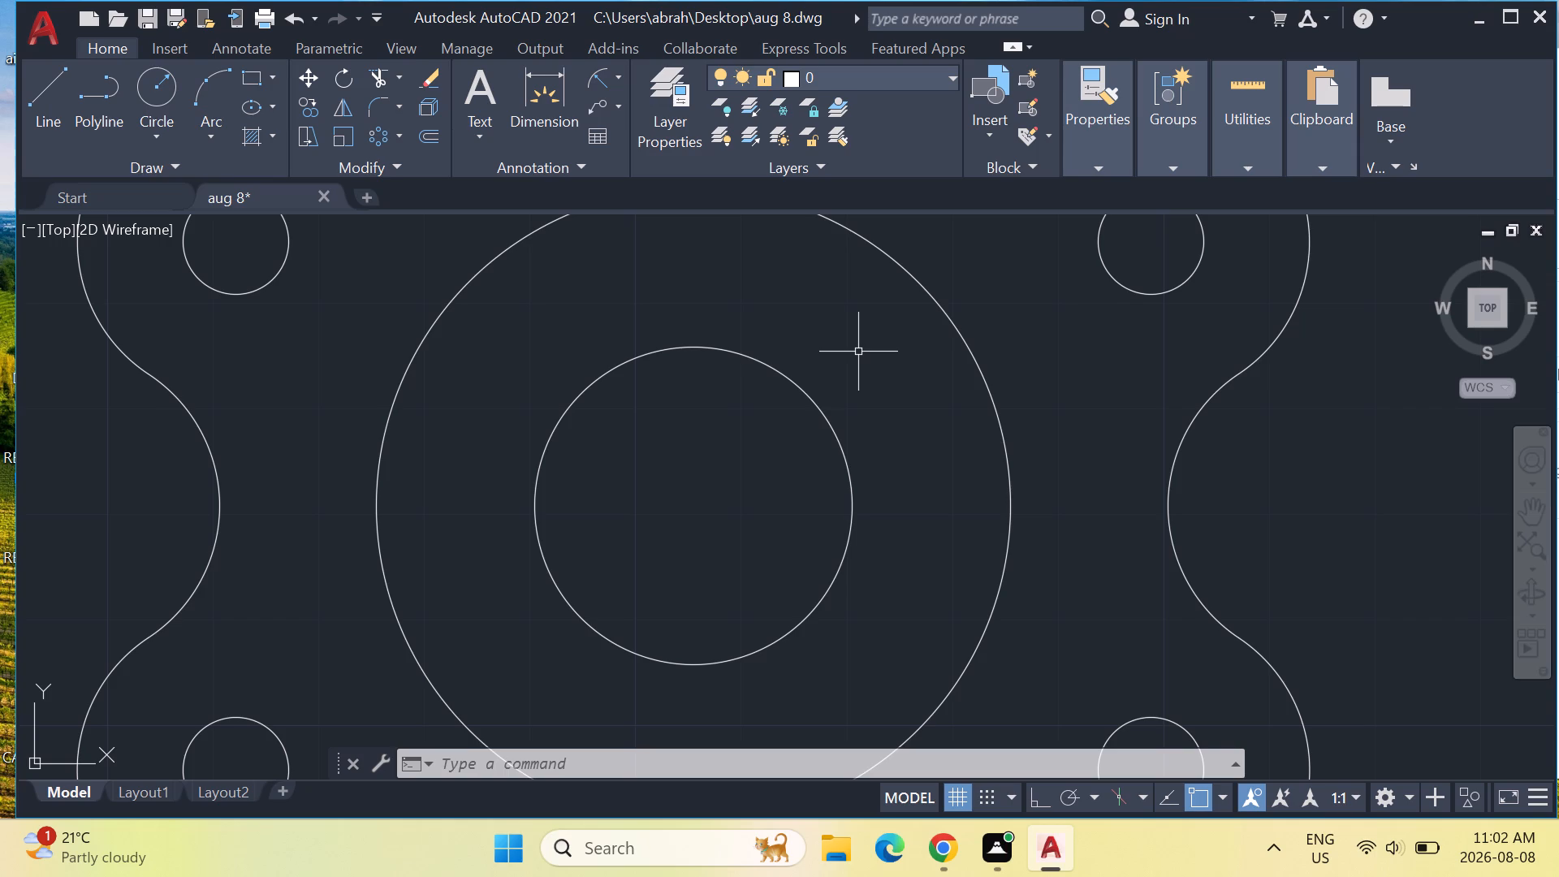
pyautogui.scroll(-3, 687, 361)
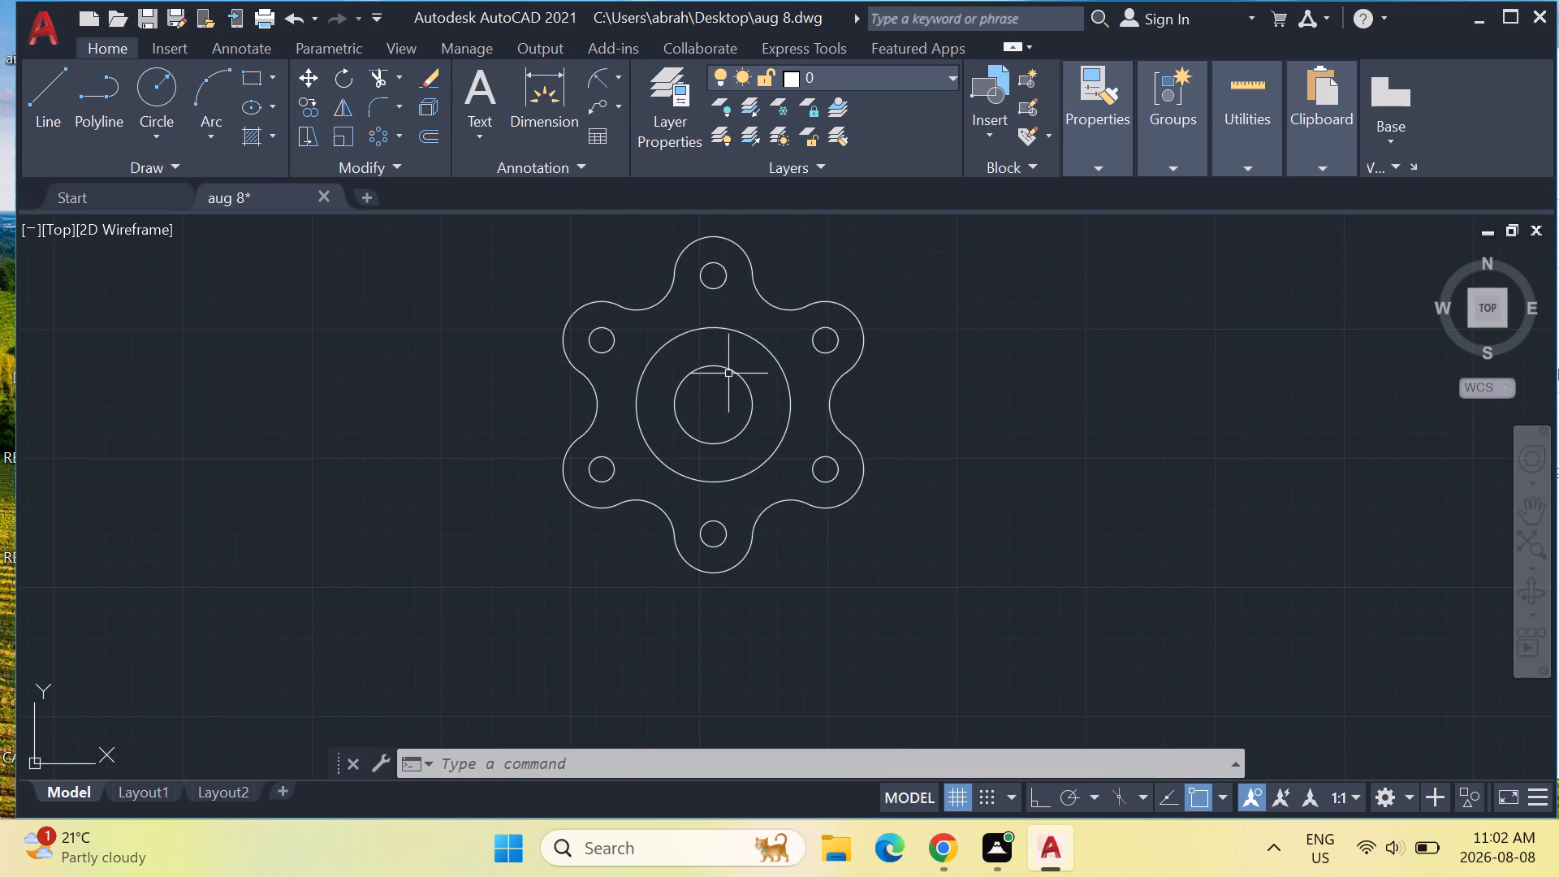